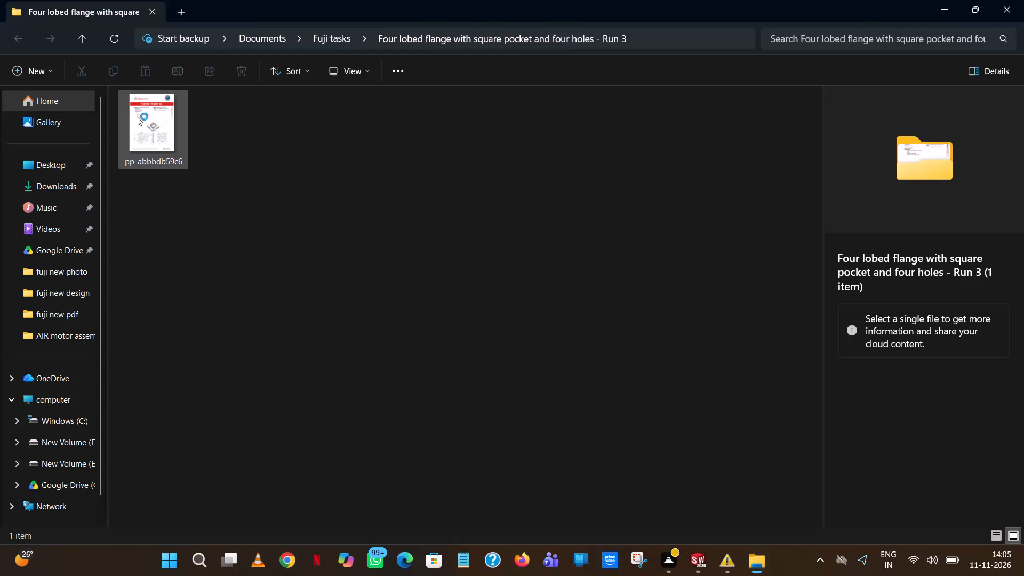
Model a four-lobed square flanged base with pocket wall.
Cut the practice problem image file pp-abbbdb59c6 from the Run 3 flange folder for moving elsewhere.
right_click(137, 117)
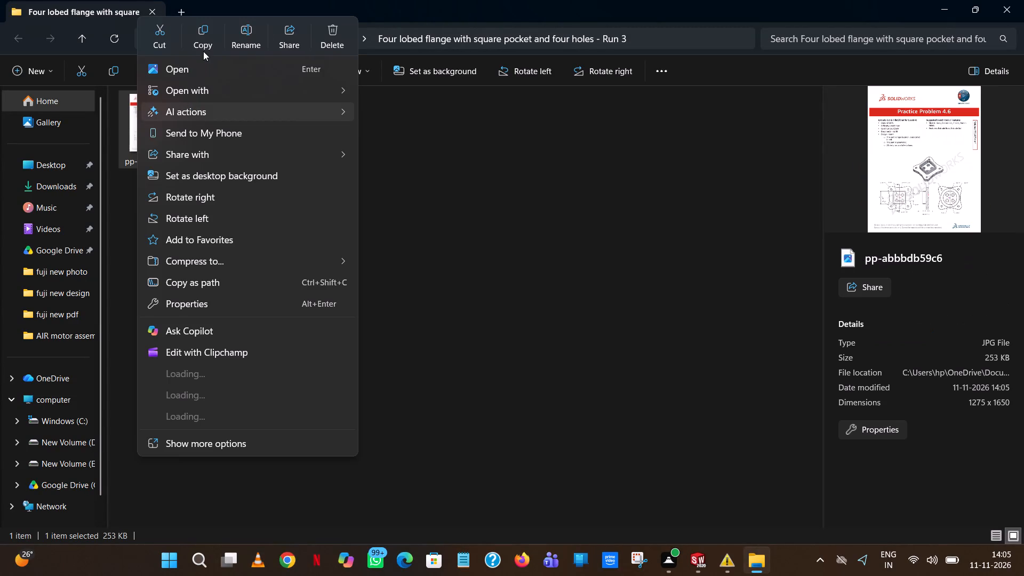
click(164, 30)
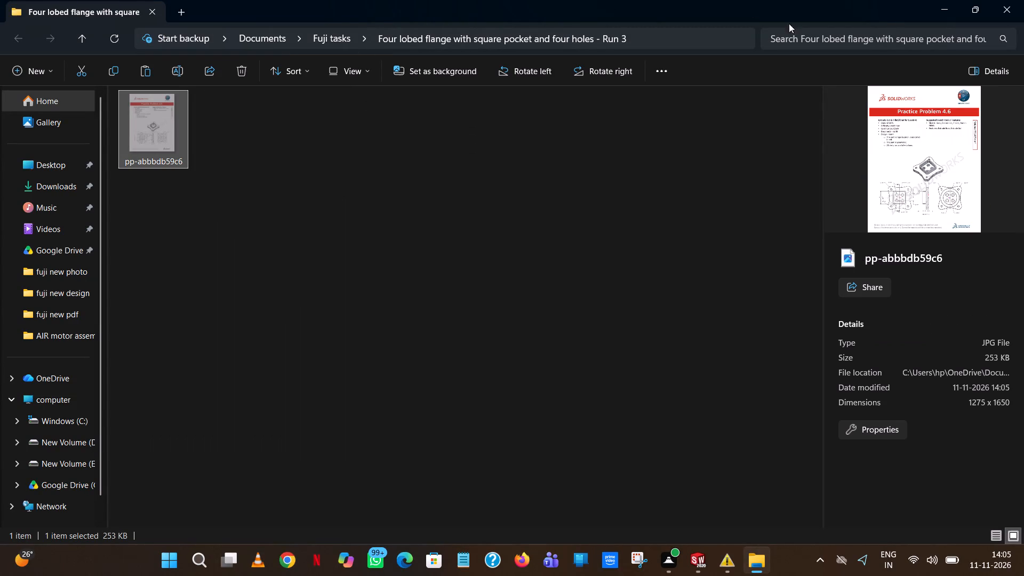
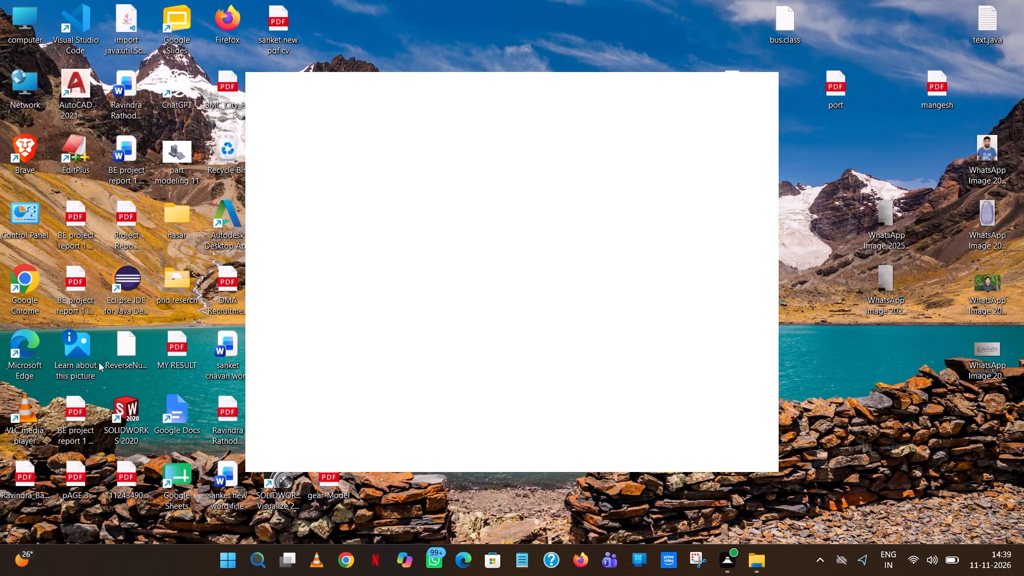
Launch SOLIDWORKS 2020 from the desktop.
double_click(122, 412)
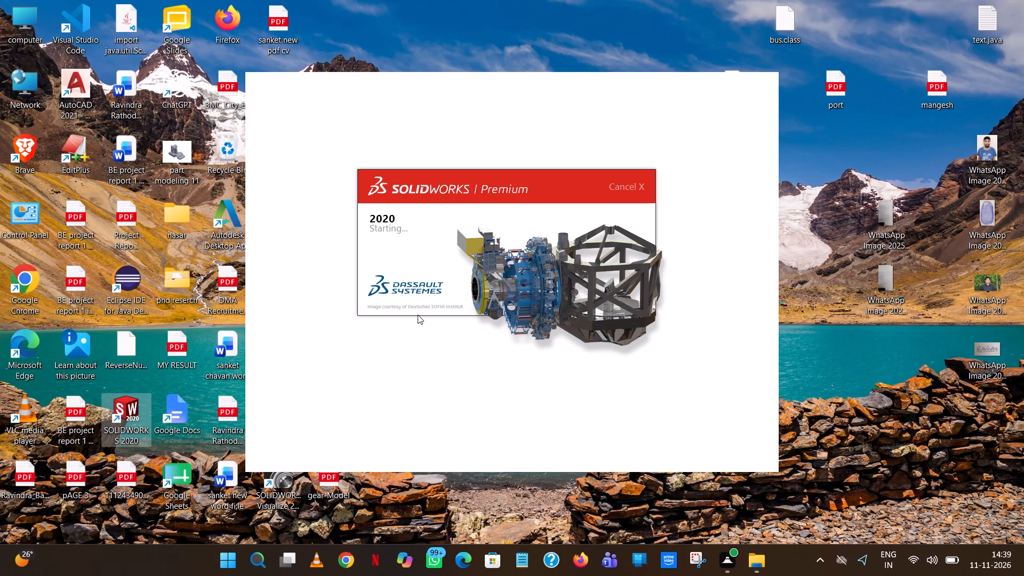
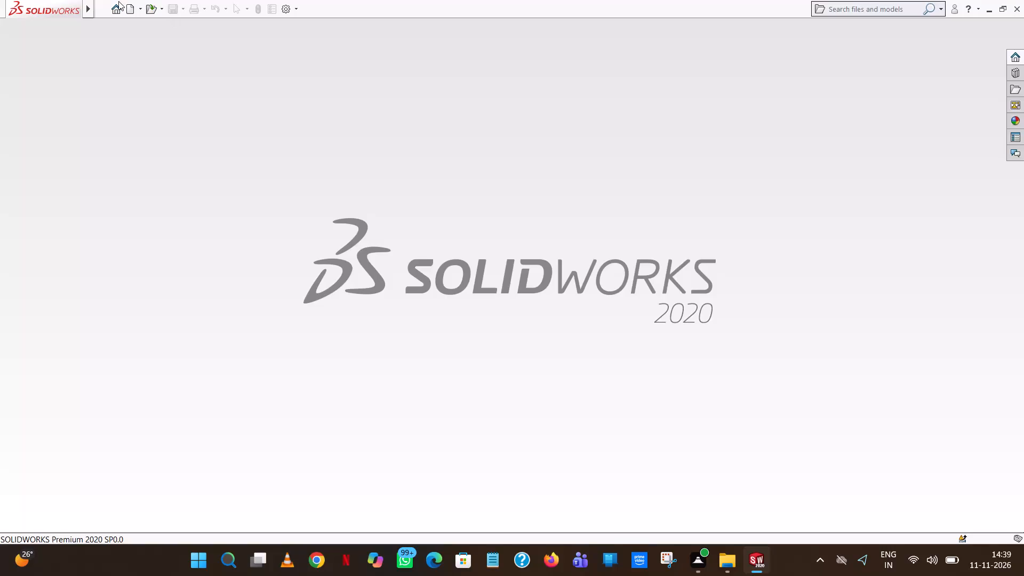
Create a new part document.
click(133, 10)
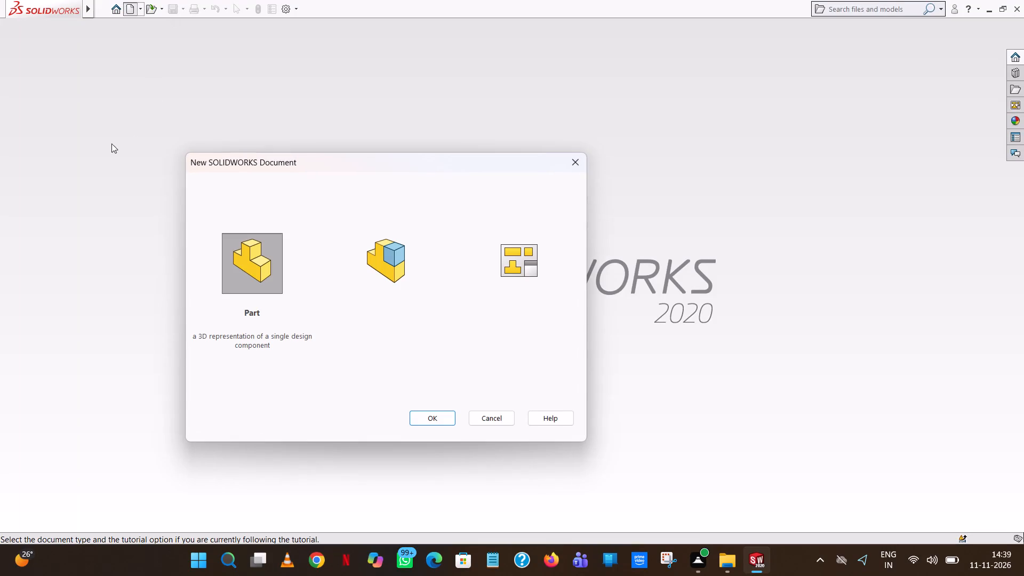
double_click(243, 269)
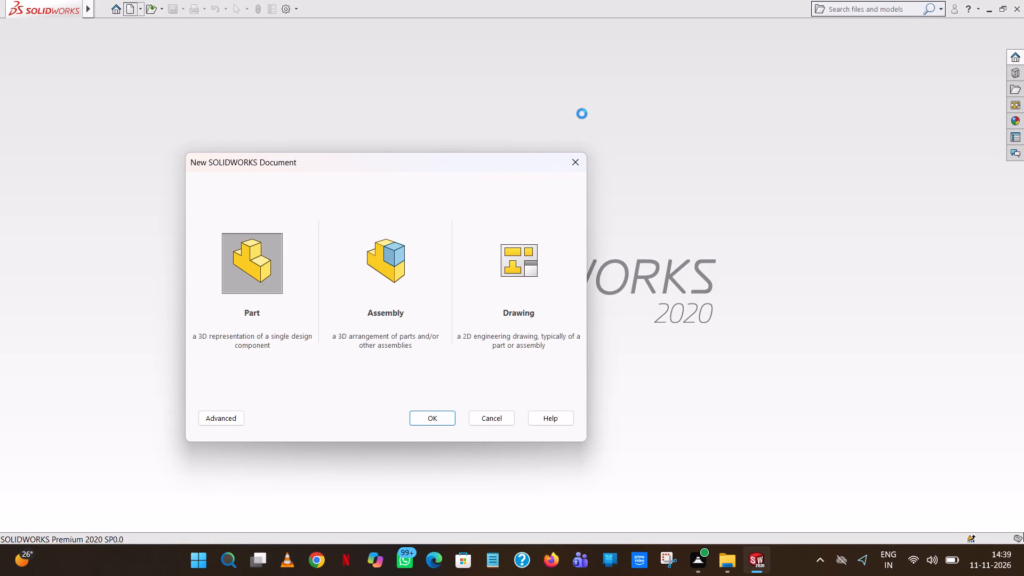
double_click(268, 285)
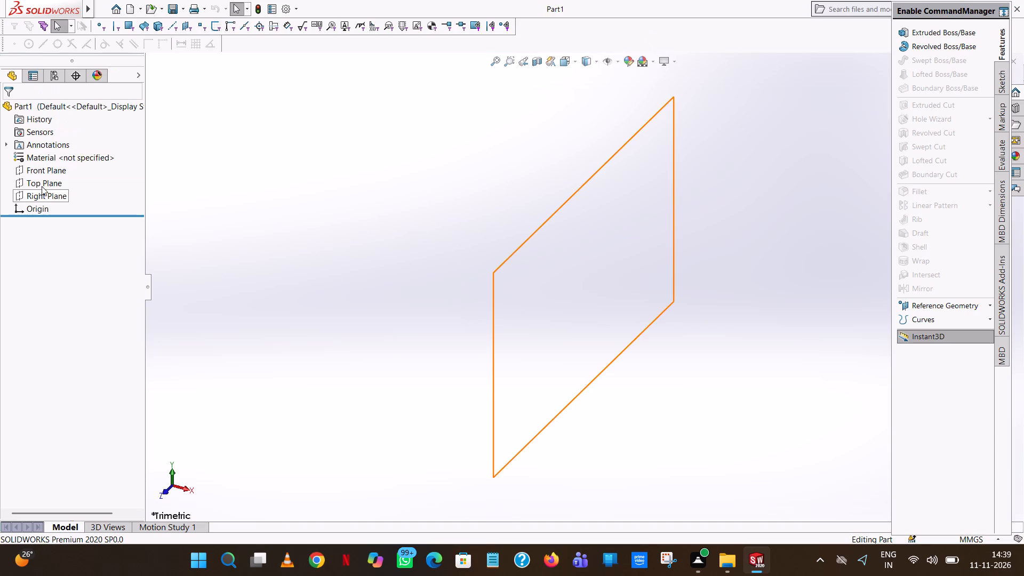
Start a sketch on the Top Plane and draw a circle of radius 80 mm centred on the origin.
click(42, 186)
click(54, 171)
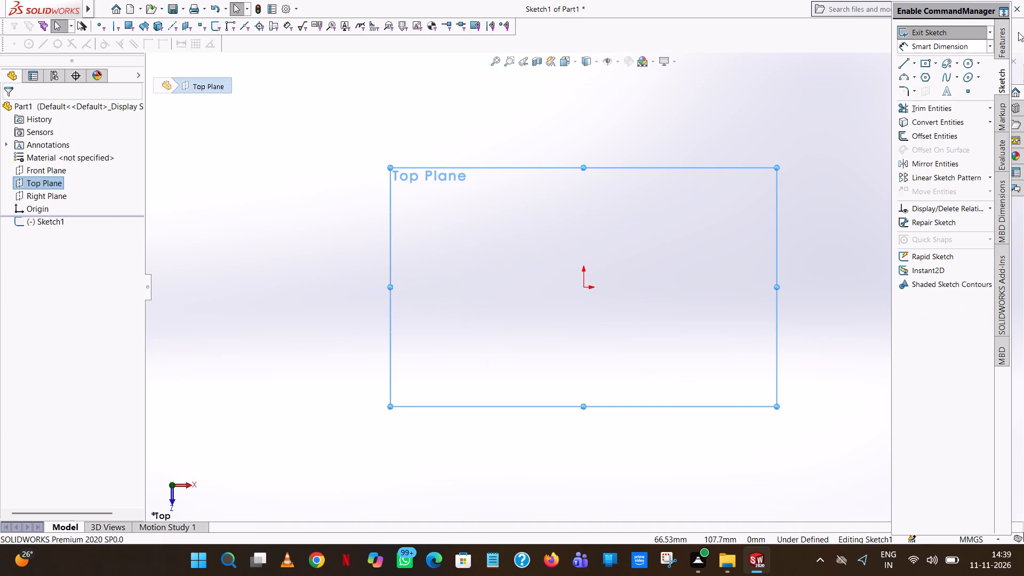
click(964, 62)
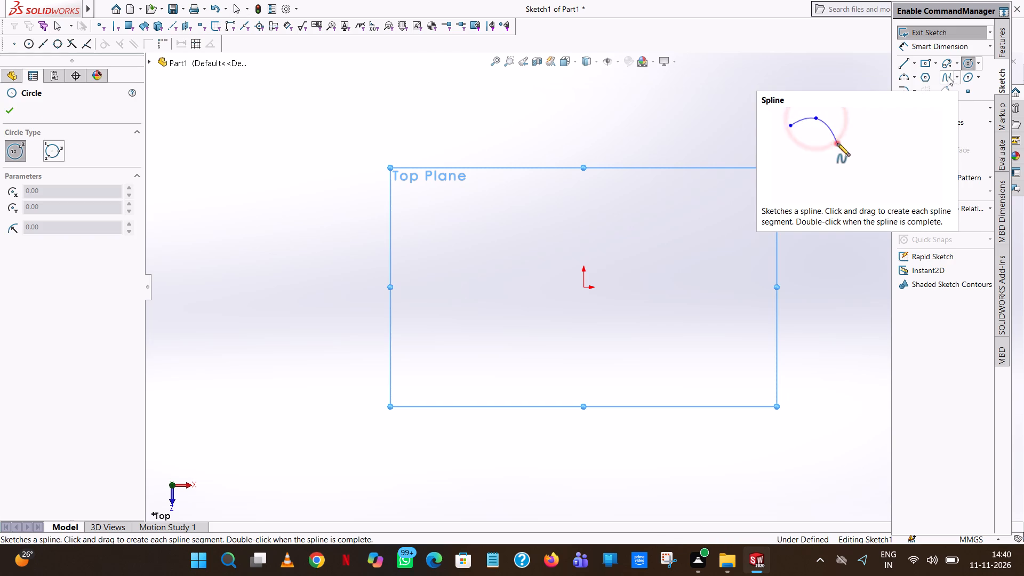
click(584, 286)
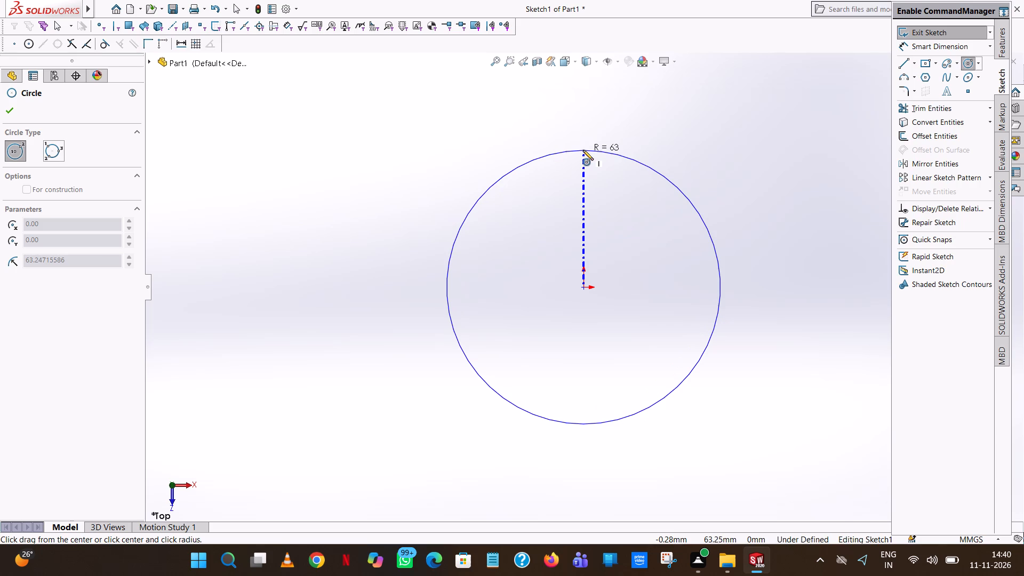
key(8)
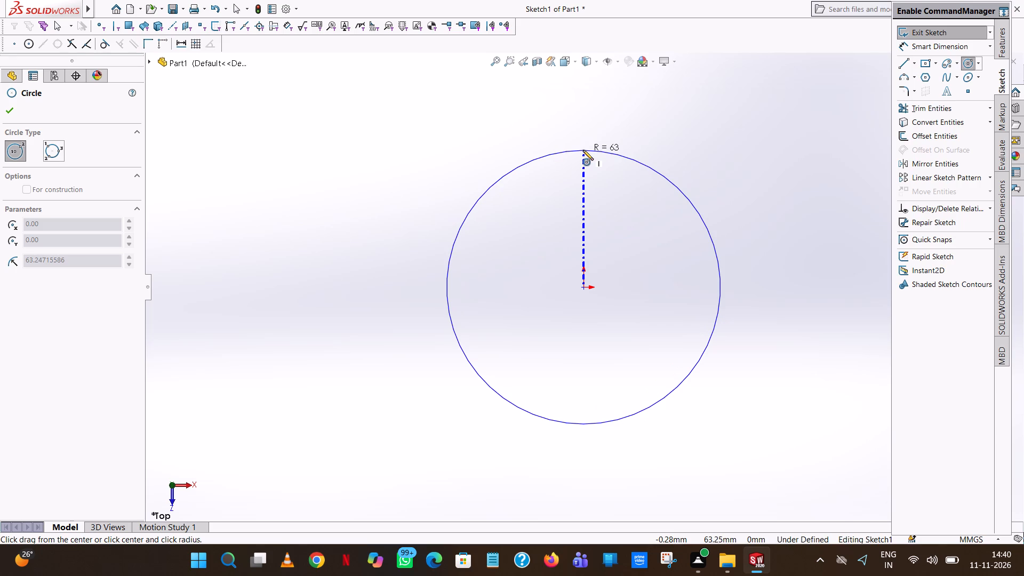
click(583, 150)
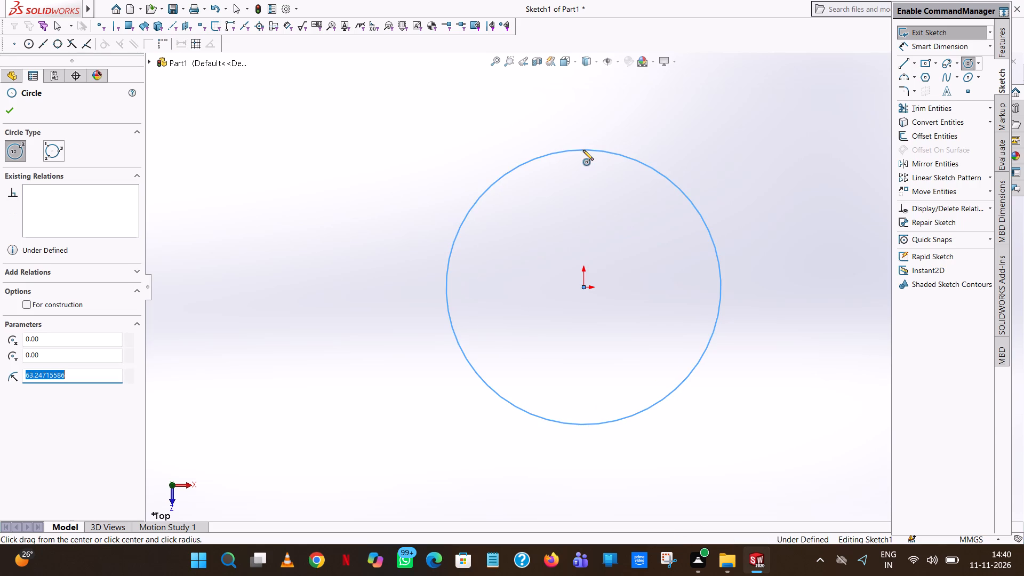
text(80)
key(Return)
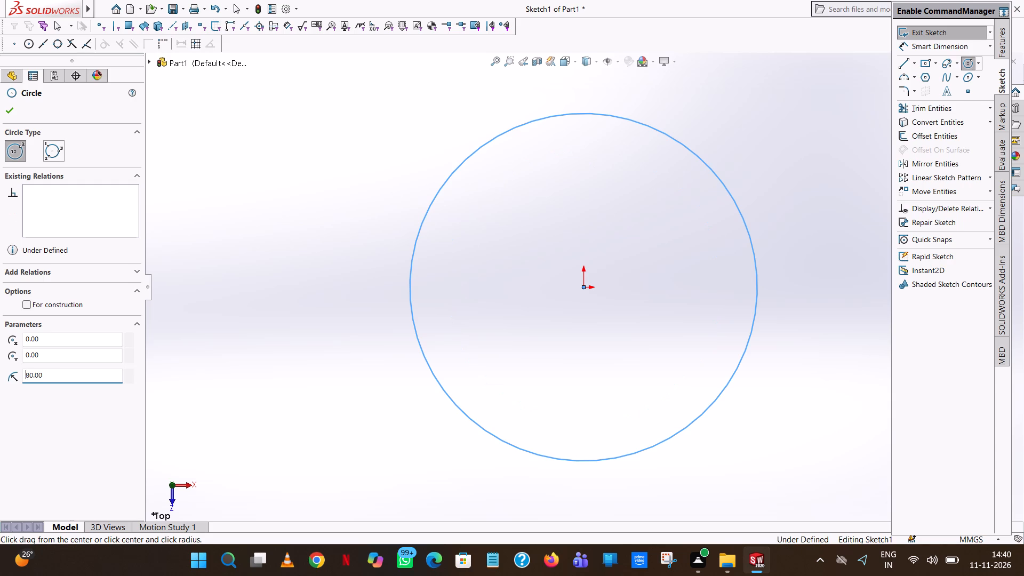
right_click(583, 150)
click(635, 160)
click(780, 124)
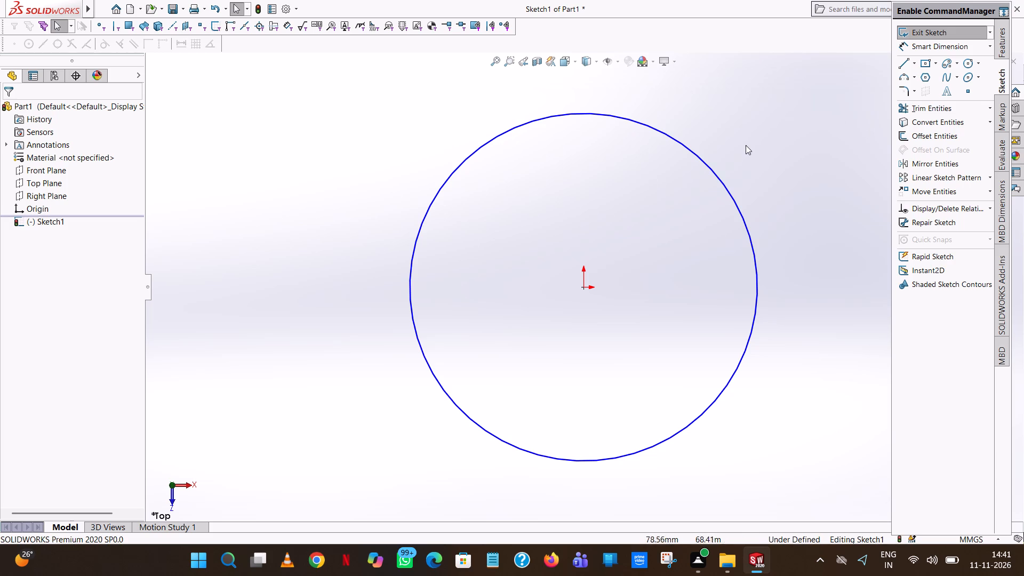
Add a diameter dimension to the large circle and place it vertically beside the circle, centred on its height.
scroll(745, 146, up, 3)
click(602, 313)
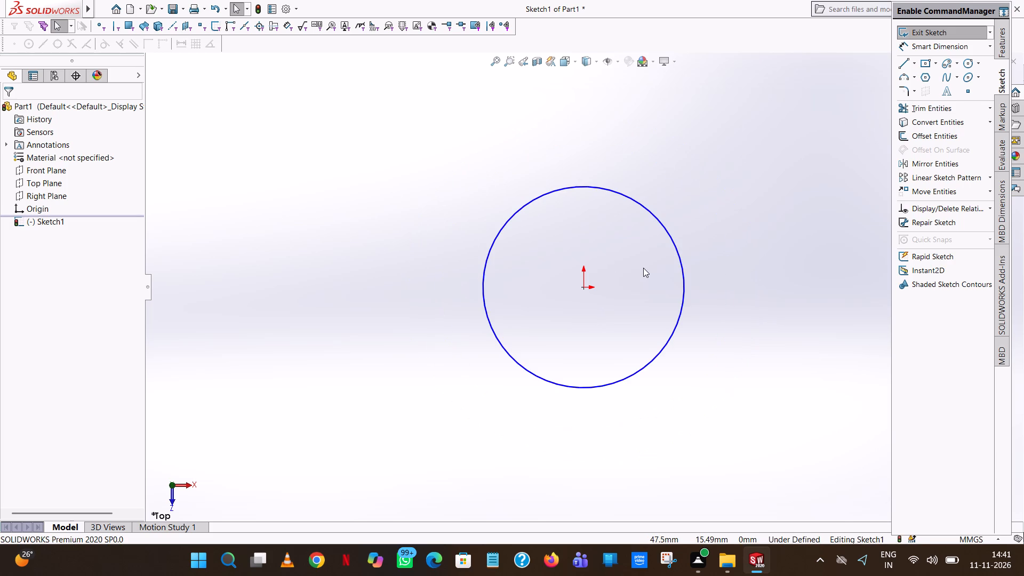
scroll(643, 268, down, 1)
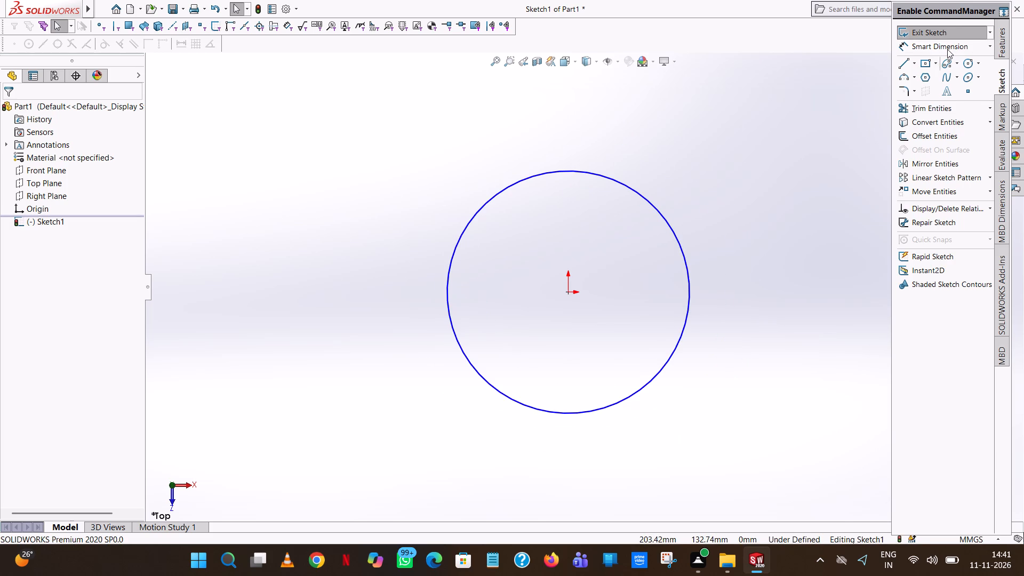
click(948, 47)
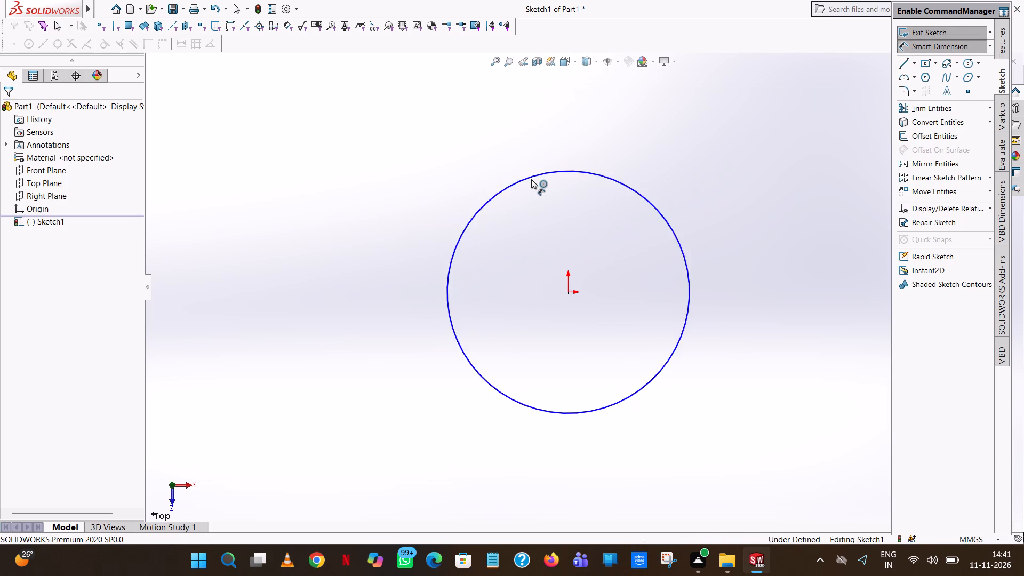
click(532, 175)
click(321, 197)
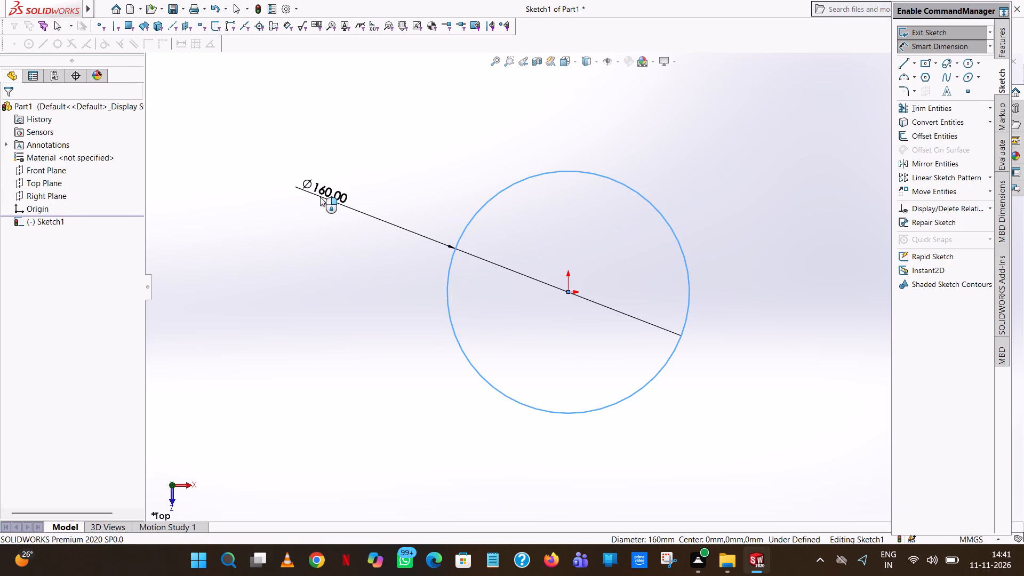
click(276, 183)
click(549, 135)
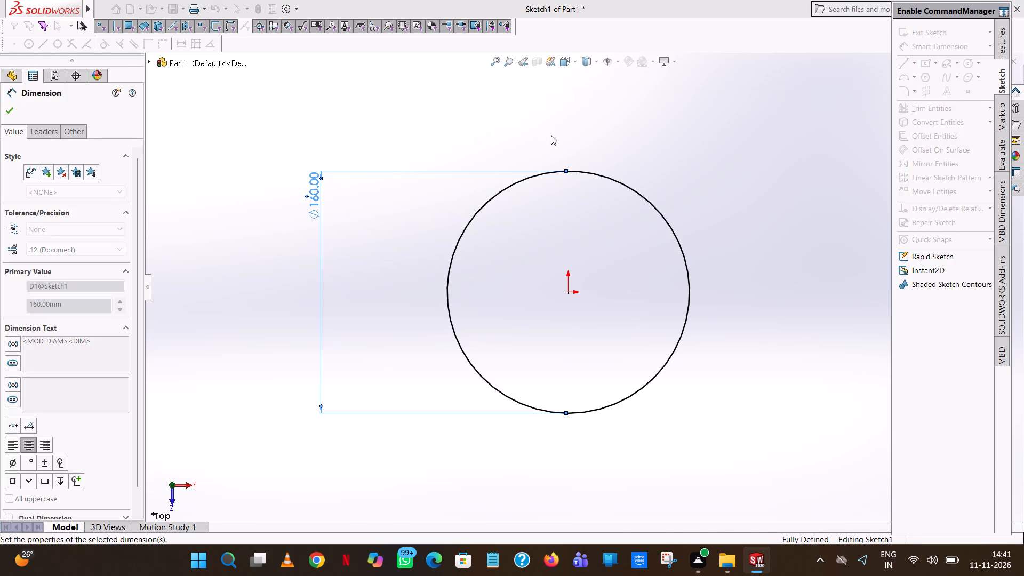
drag(315, 196, 310, 223)
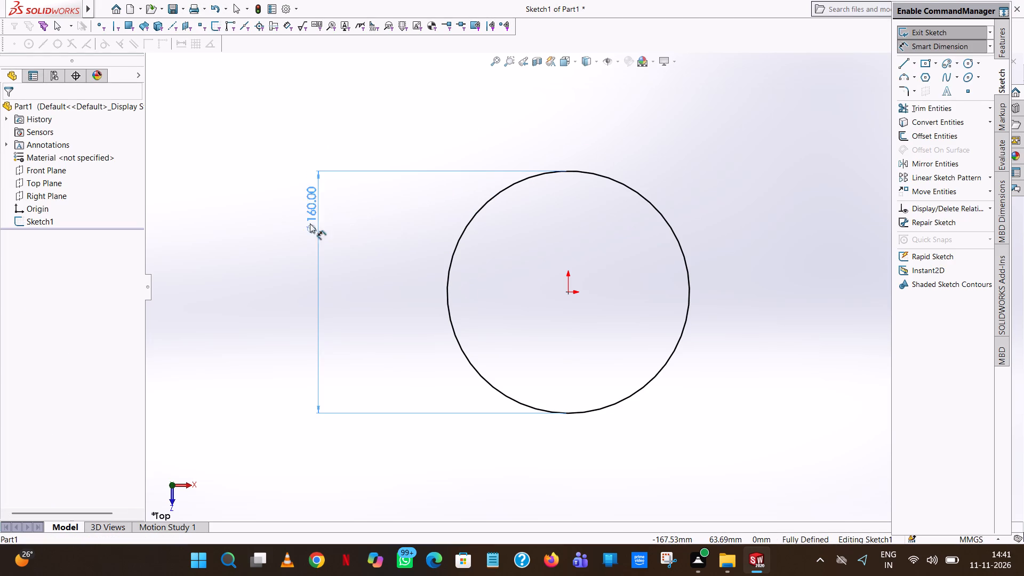
drag(310, 223, 295, 284)
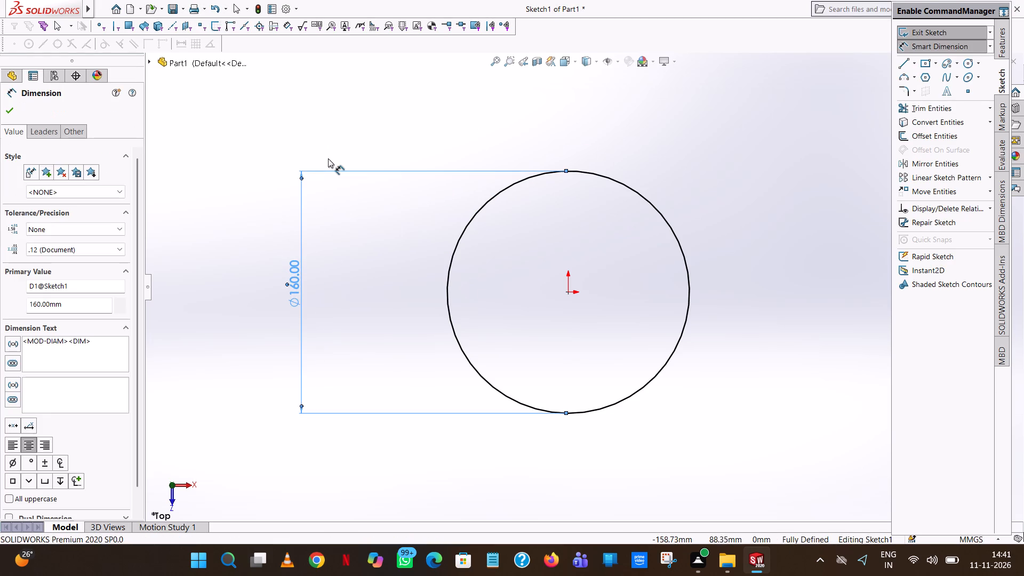
click(328, 158)
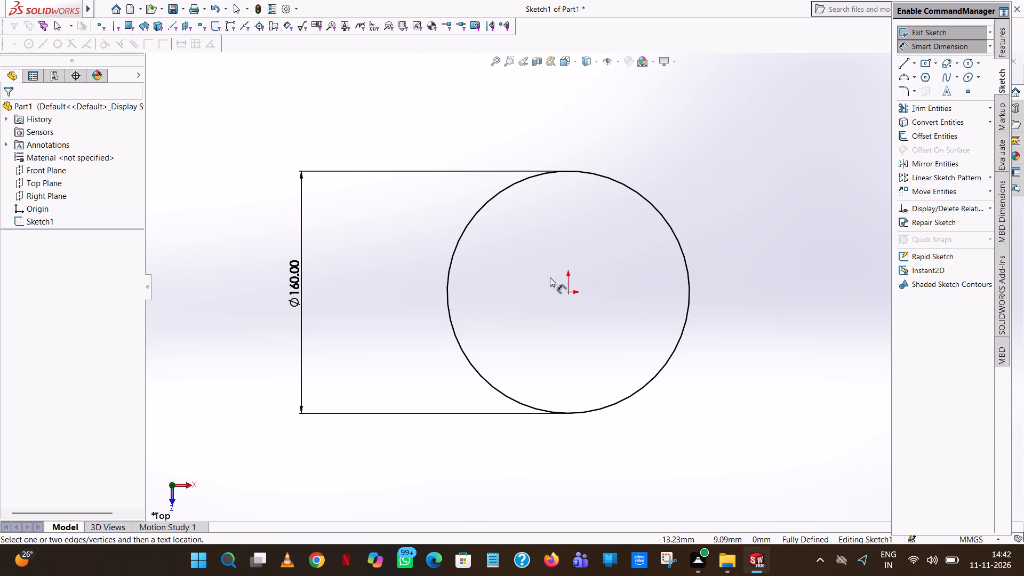
click(740, 235)
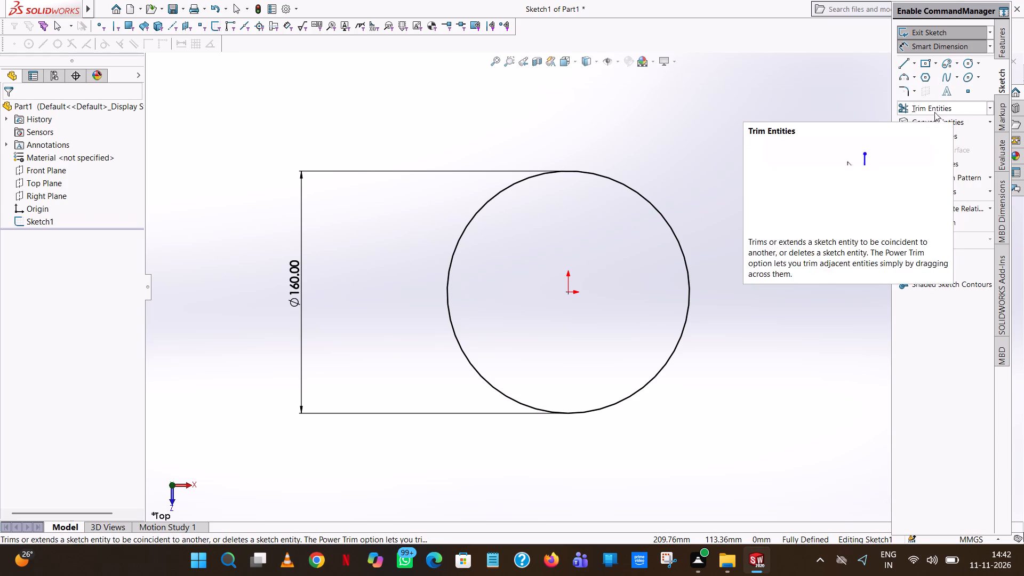
Sketch a line about 170 mm long from the origin out past the circle and set its angle to 45°.
click(969, 62)
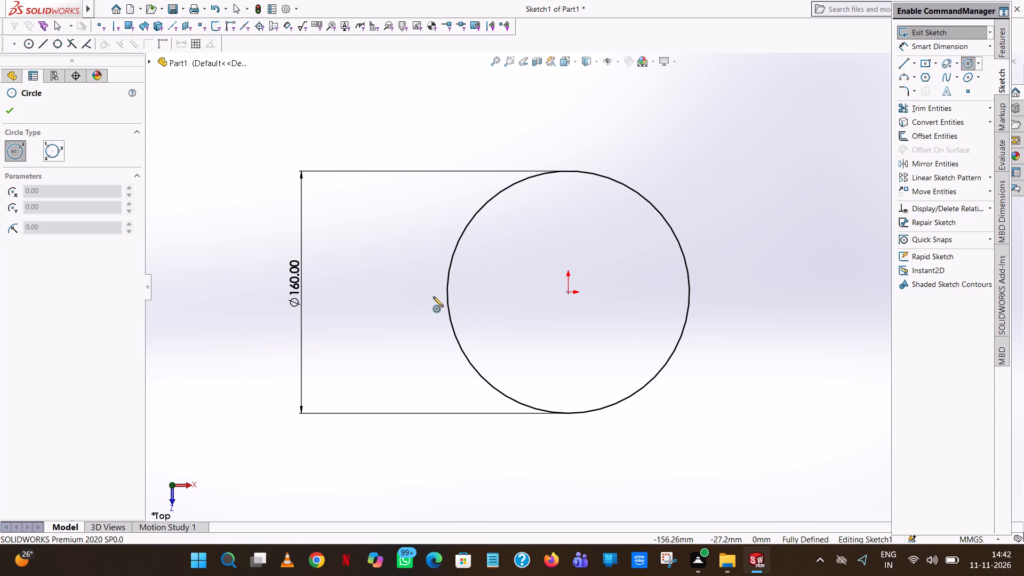
click(901, 66)
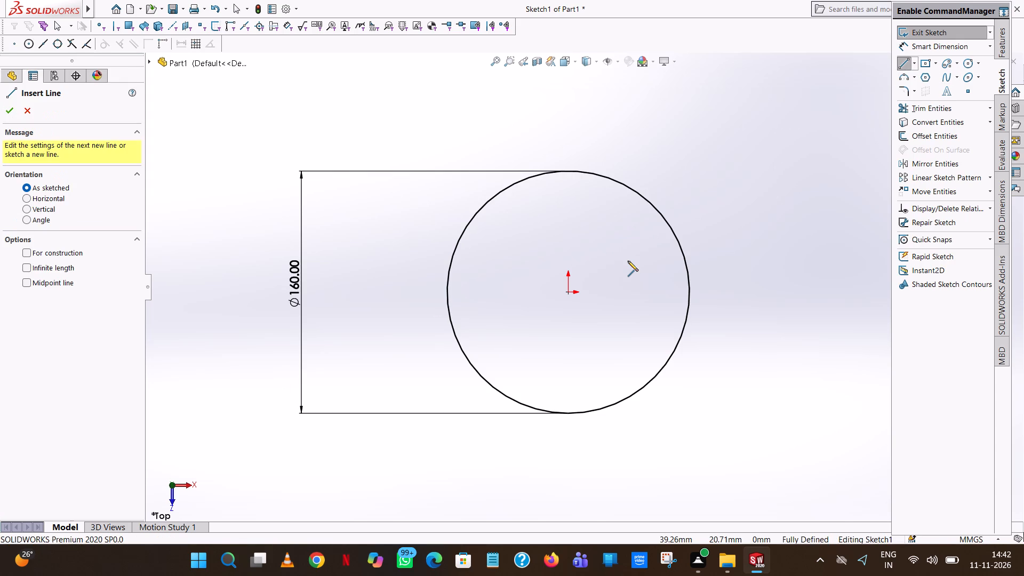
click(569, 291)
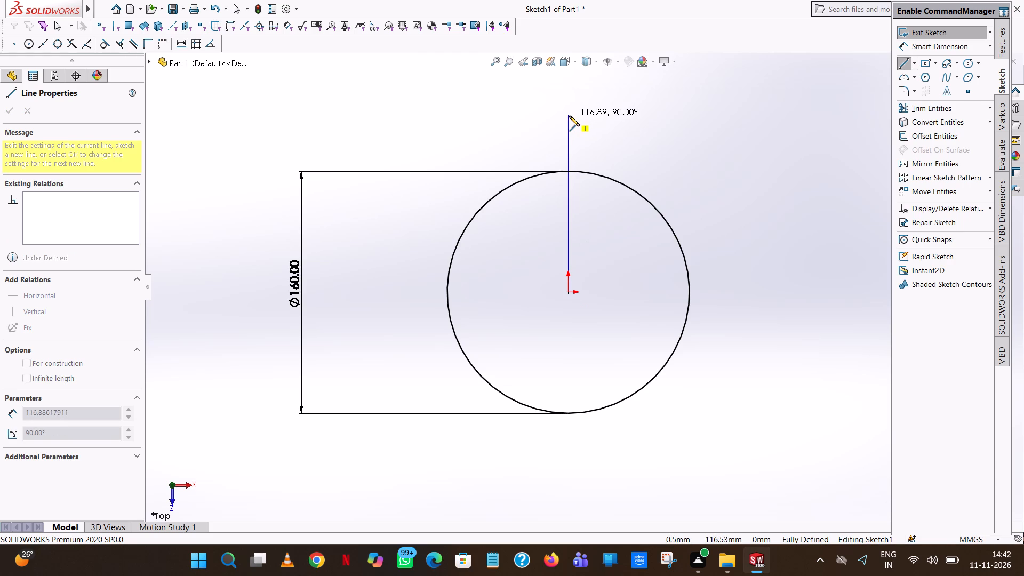
click(745, 105)
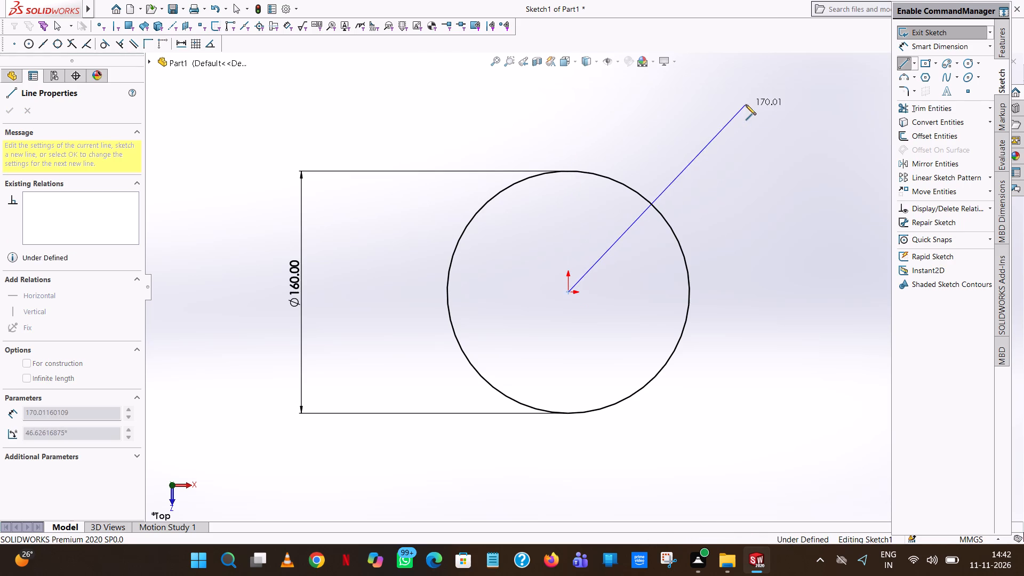
right_click(746, 105)
click(817, 117)
click(719, 130)
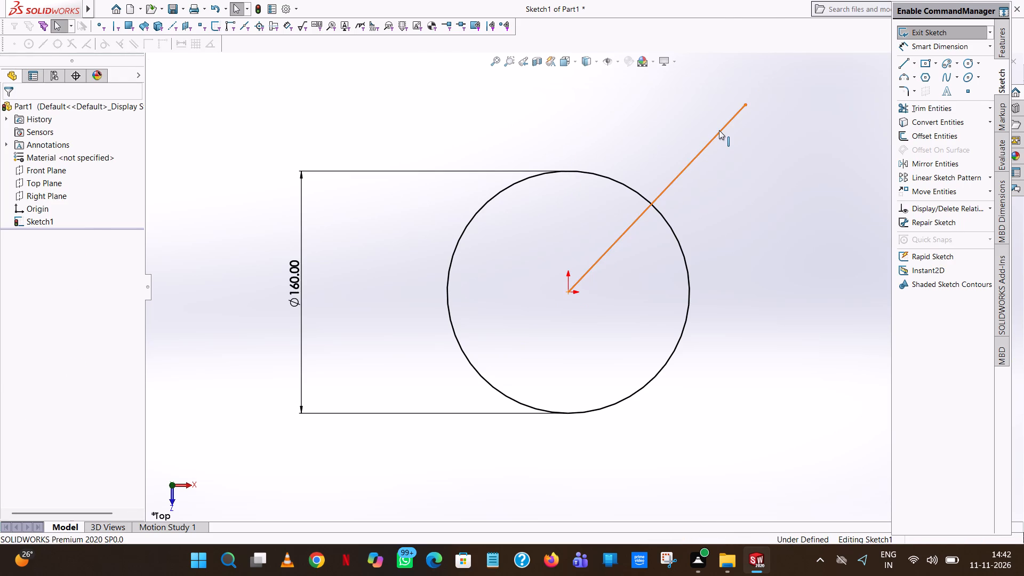
double_click(74, 382)
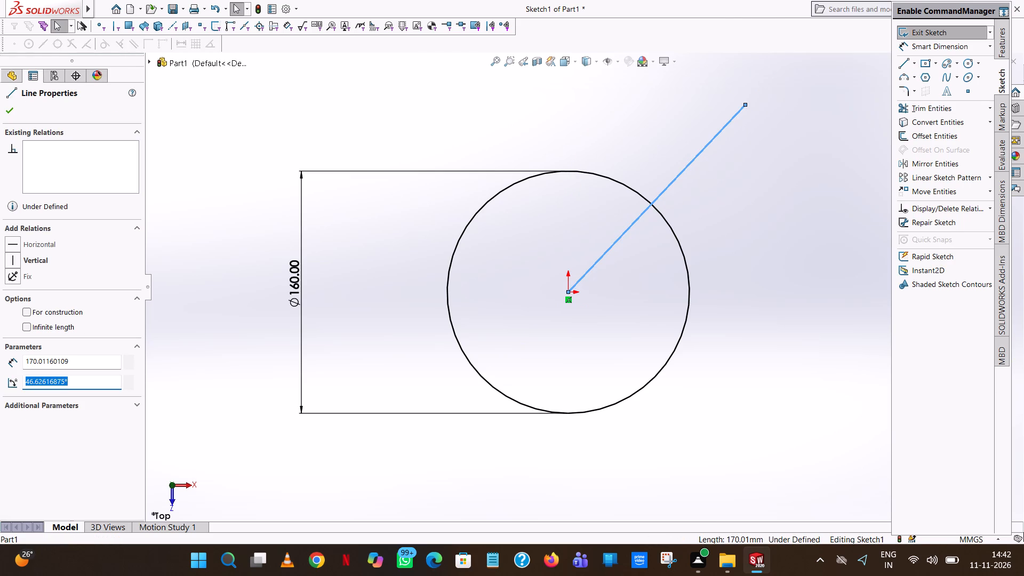
text(45)
key(Return)
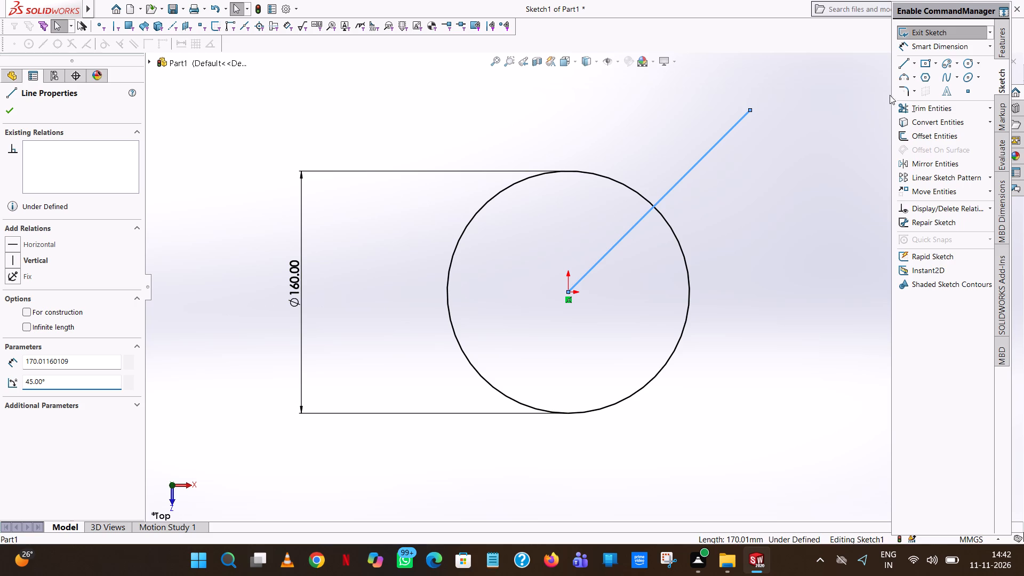
Draw a circle of radius 25 mm centred where the 45° line crosses the large circle.
click(965, 66)
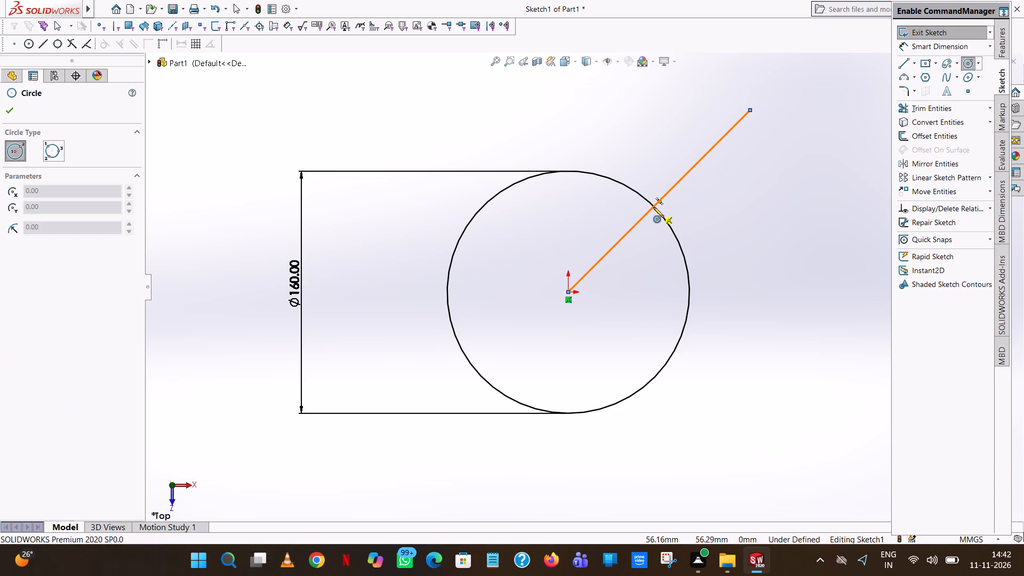
scroll(653, 207, down, 11)
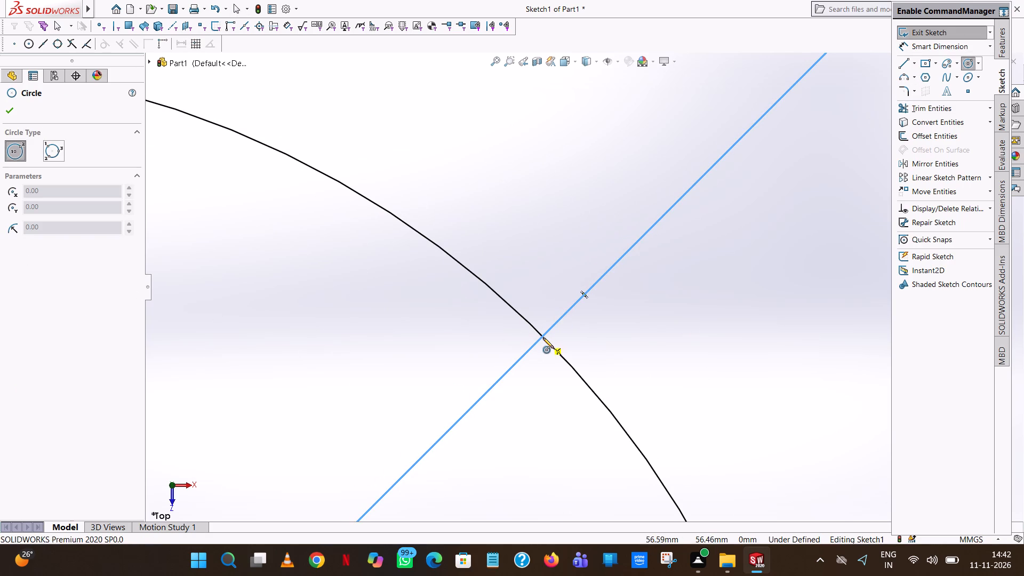
click(543, 338)
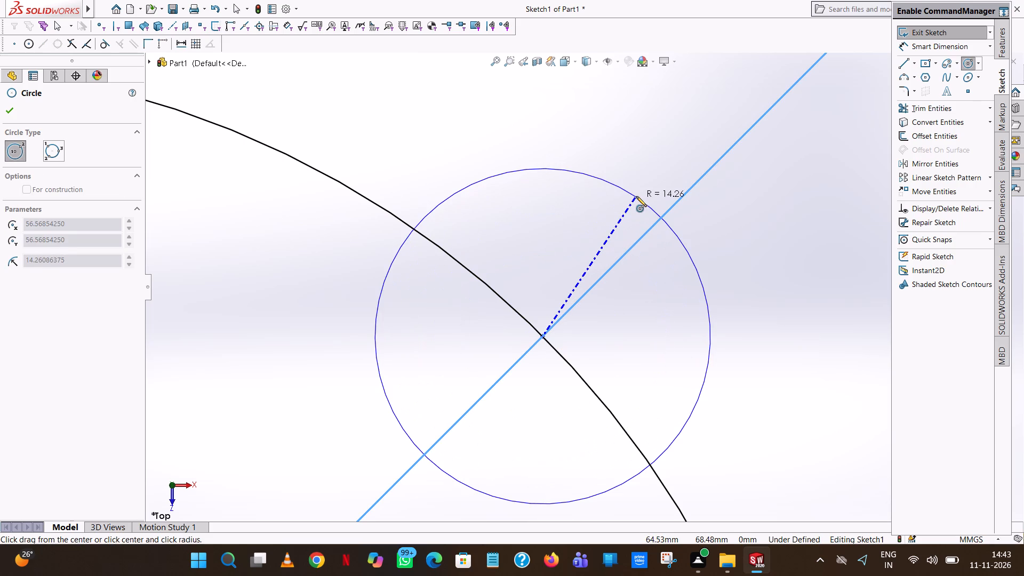
click(636, 196)
text(25)
key(Return)
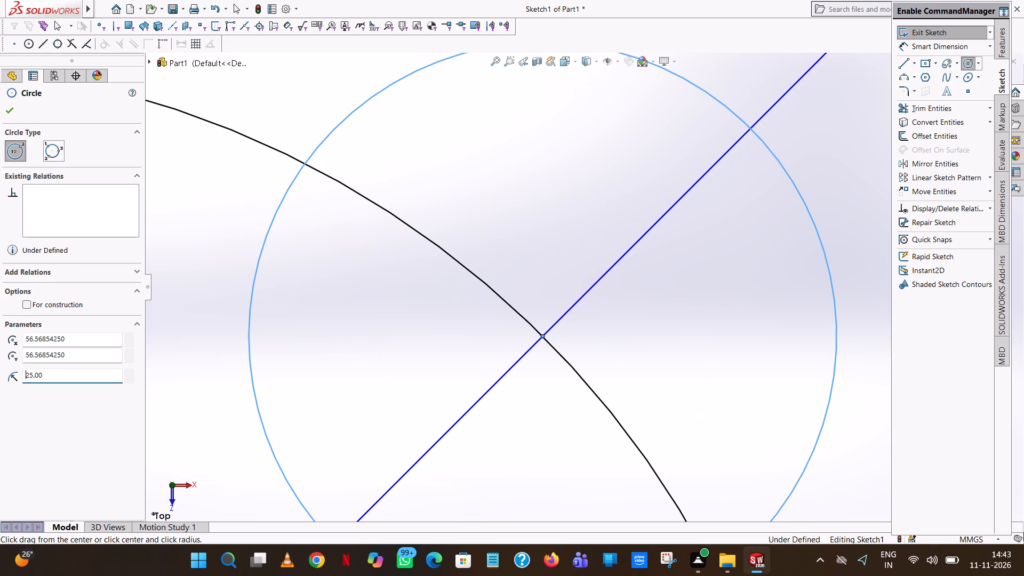
scroll(636, 196, up, 7)
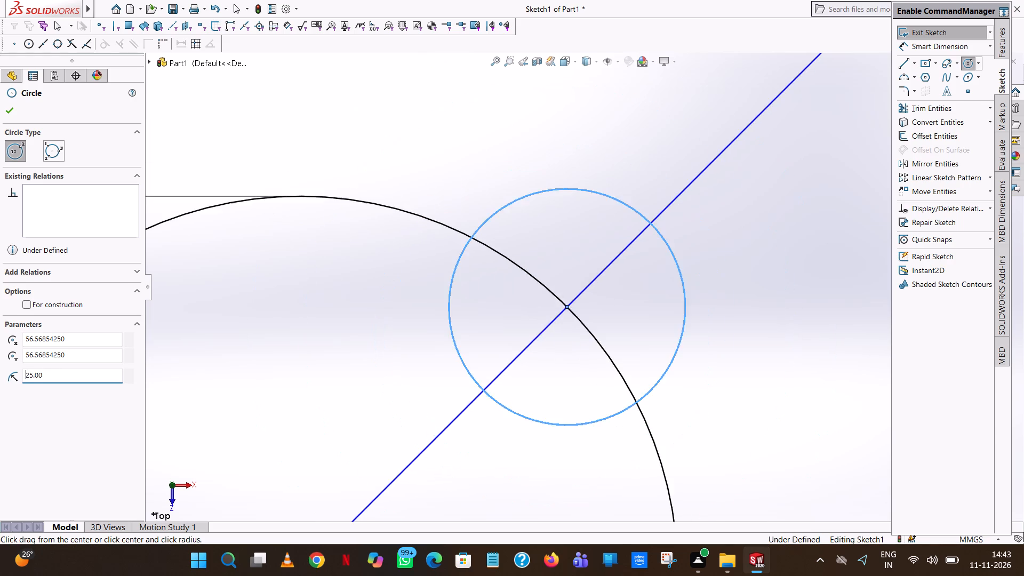
scroll(636, 196, up, 6)
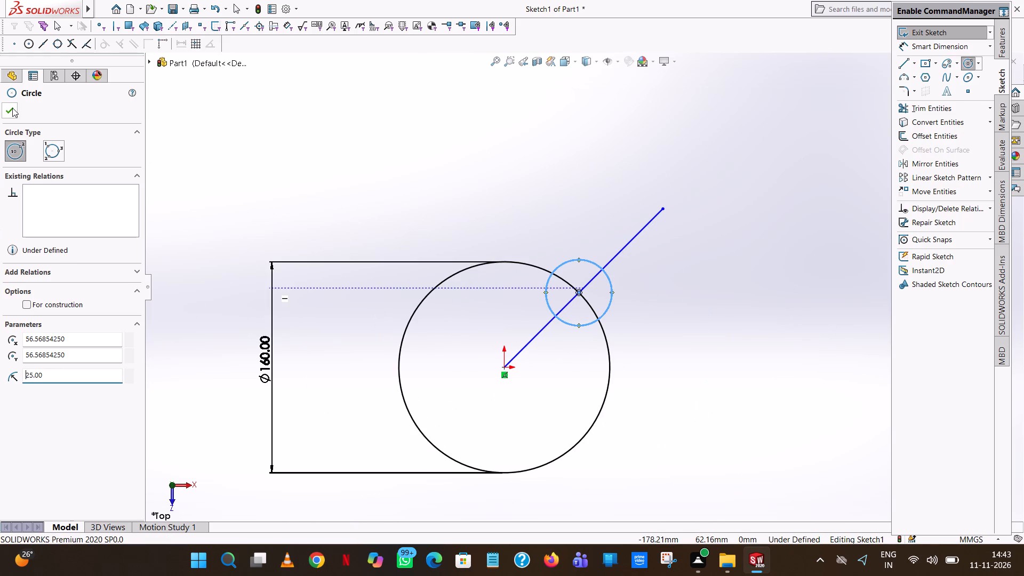
click(12, 107)
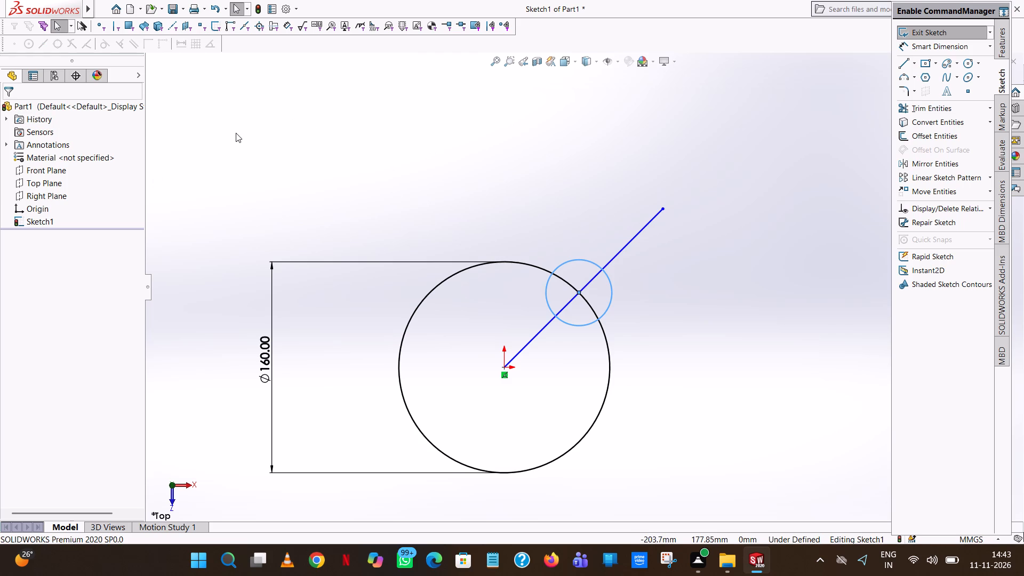
click(497, 262)
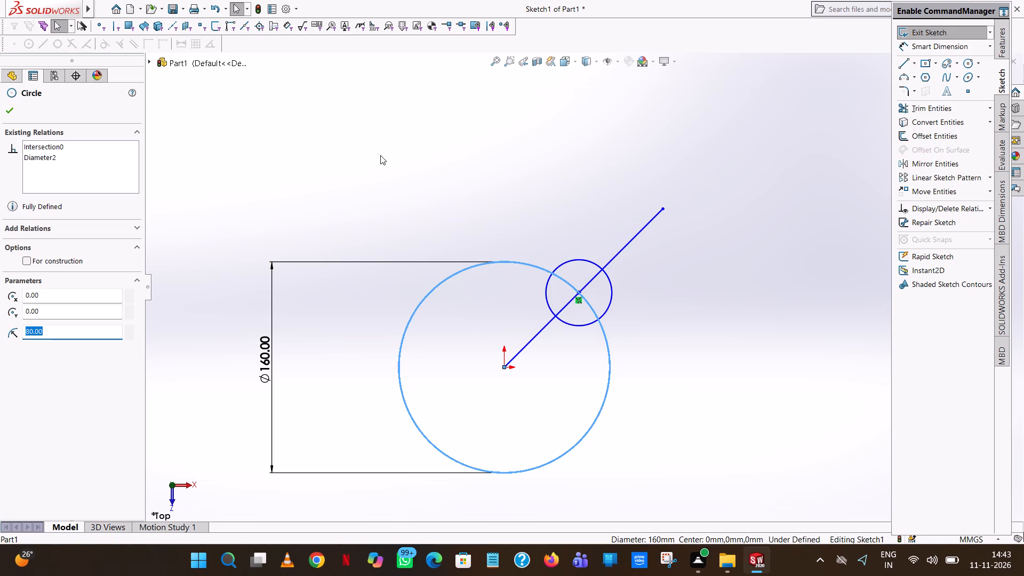
click(380, 155)
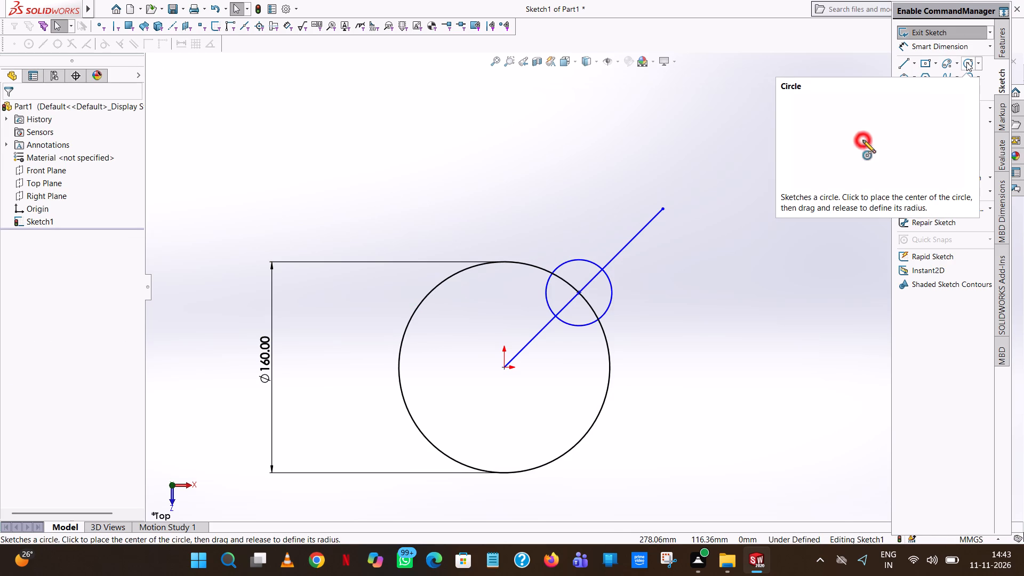
Draw a circle of radius 65 mm centred on the origin, inside the large circle.
click(966, 63)
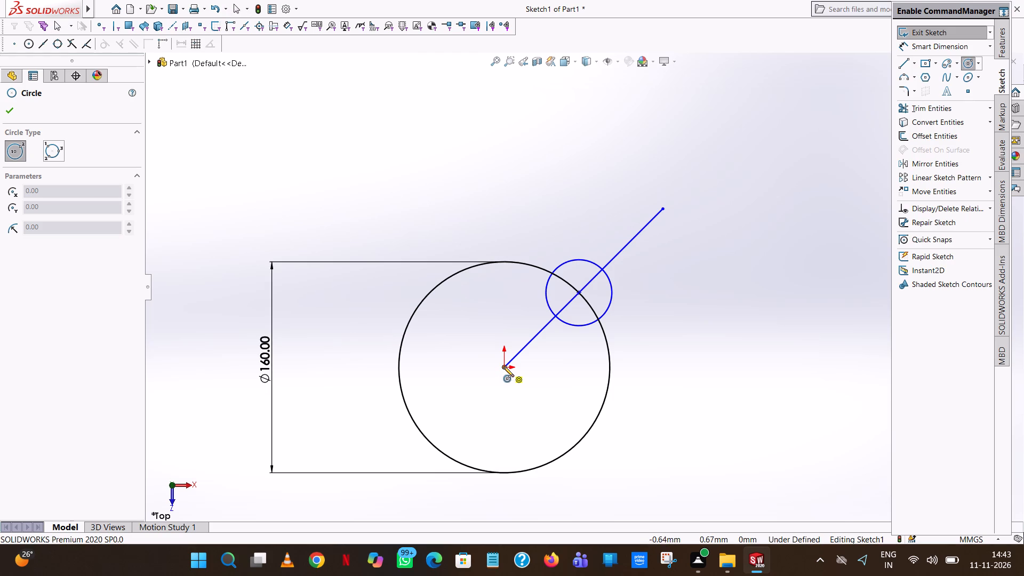
click(503, 366)
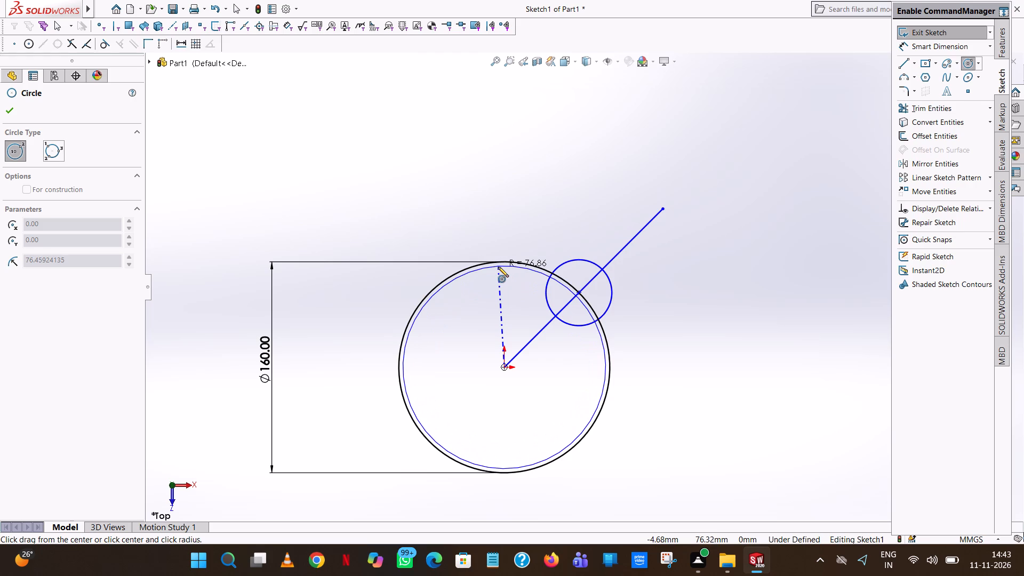
click(498, 267)
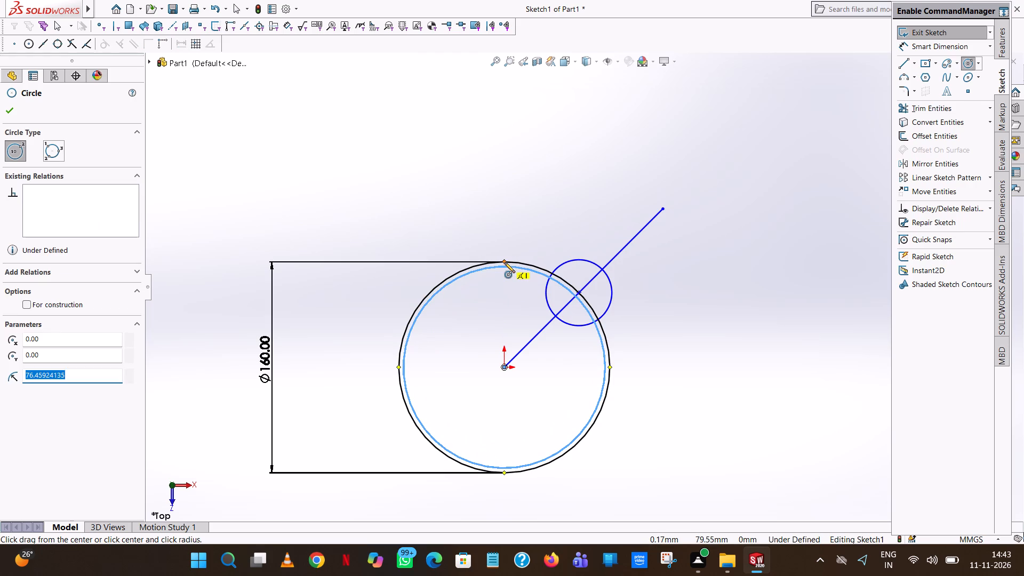
text(65)
key(Return)
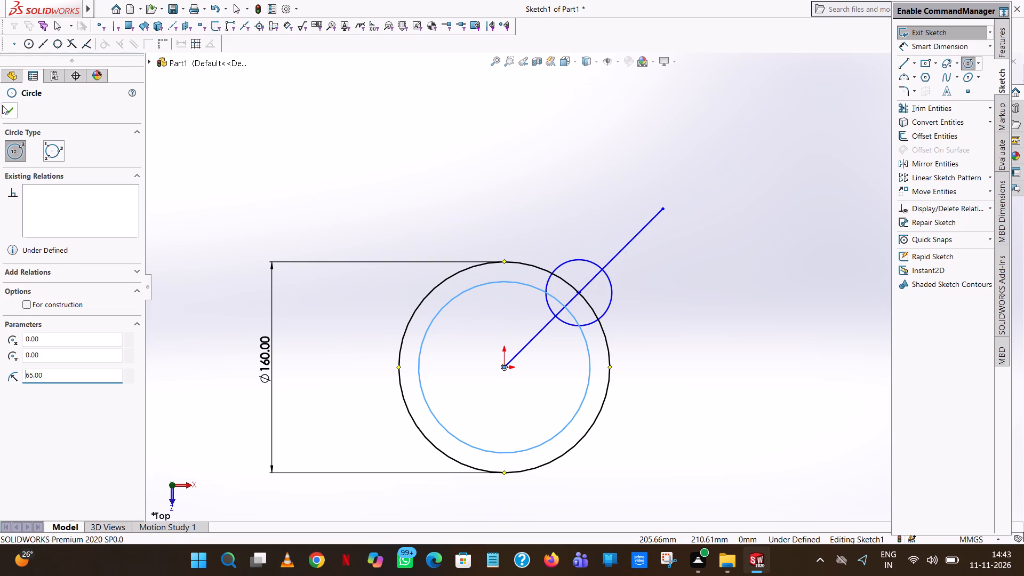
click(5, 114)
click(437, 150)
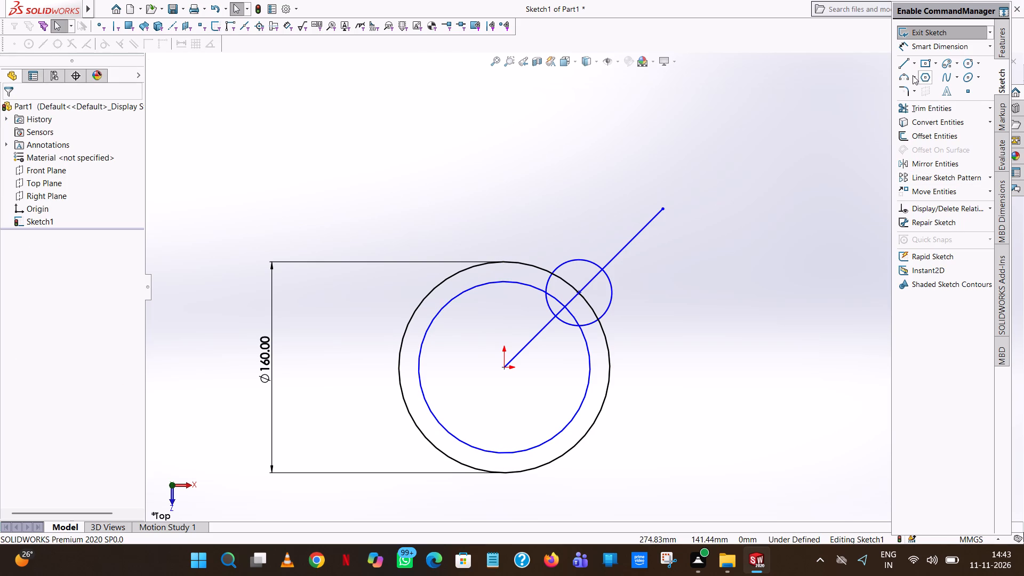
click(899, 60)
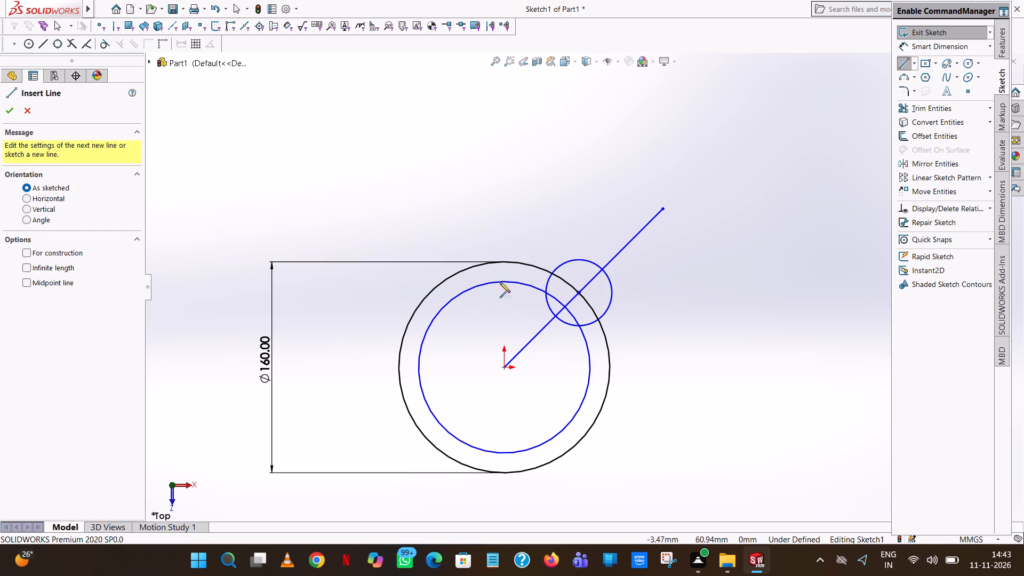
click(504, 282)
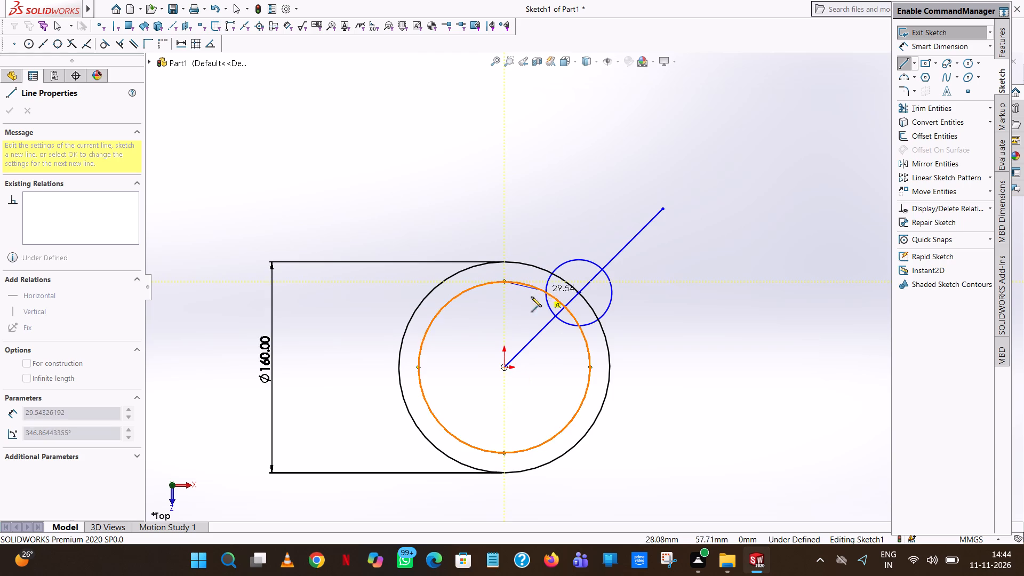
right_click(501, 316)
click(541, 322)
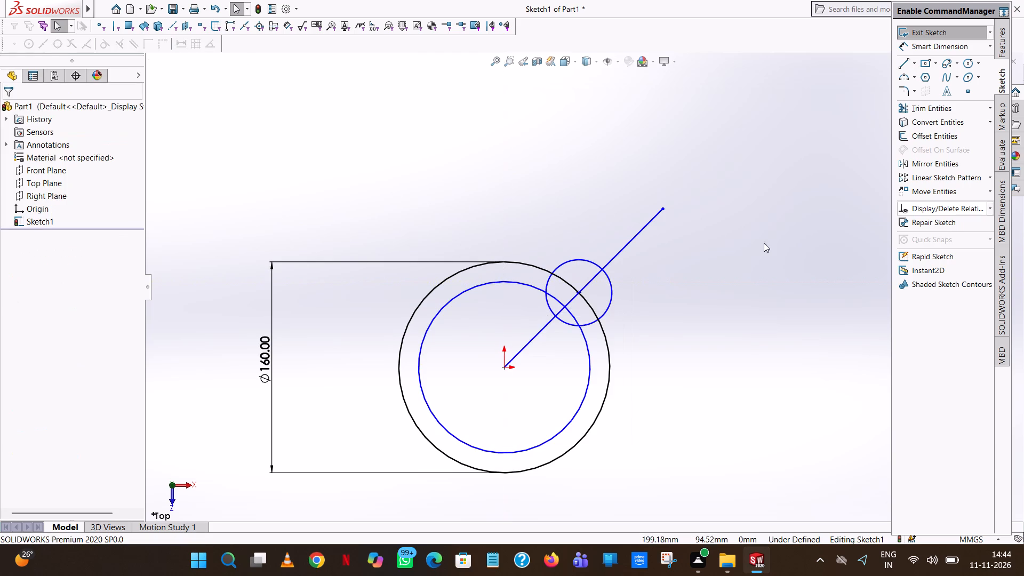
Trim away every segment of the small circle centred on the 45° line, keeping the large circle whole.
click(938, 105)
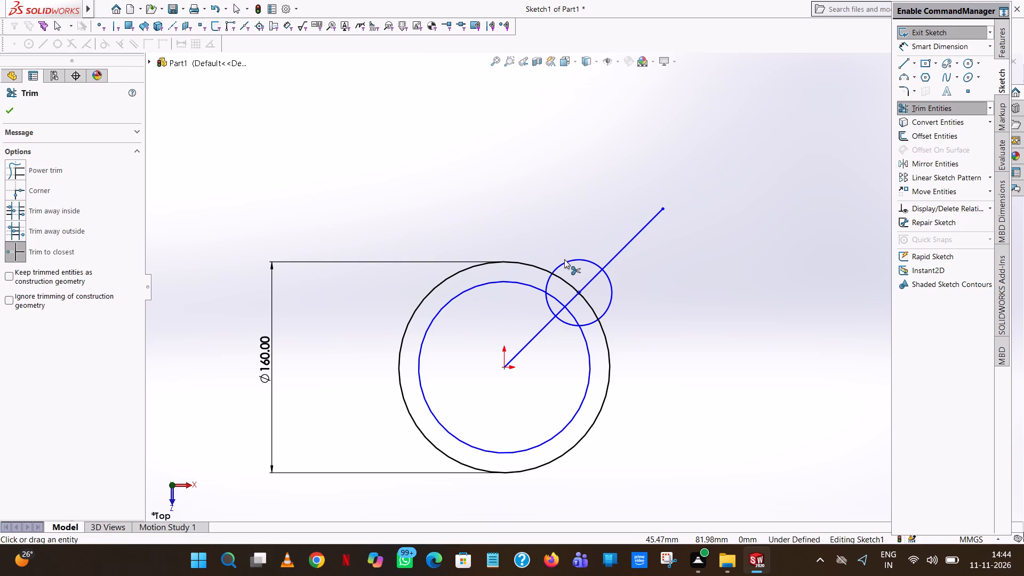
click(564, 259)
click(570, 260)
click(608, 286)
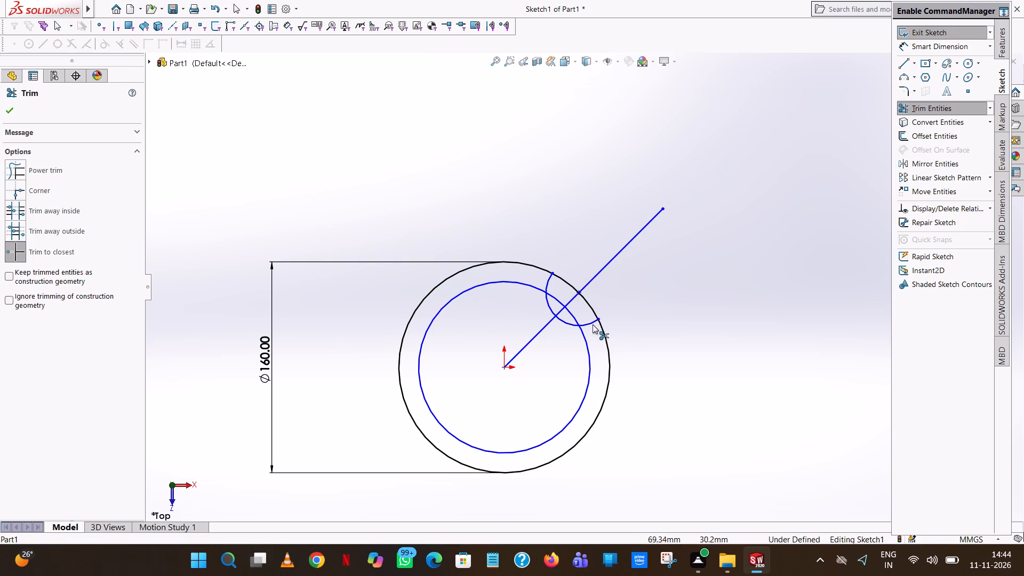
click(591, 320)
click(568, 323)
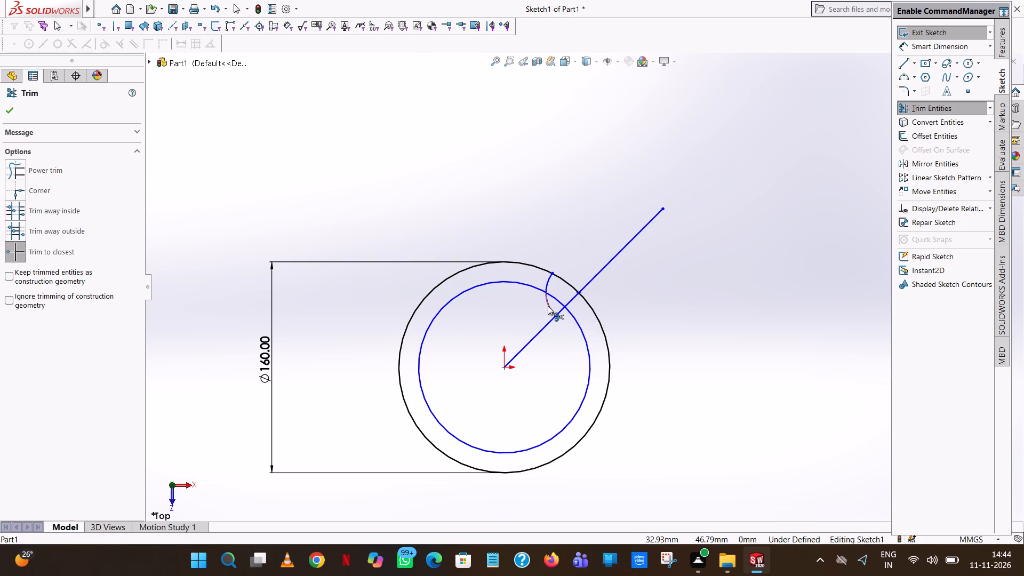
click(549, 306)
click(549, 275)
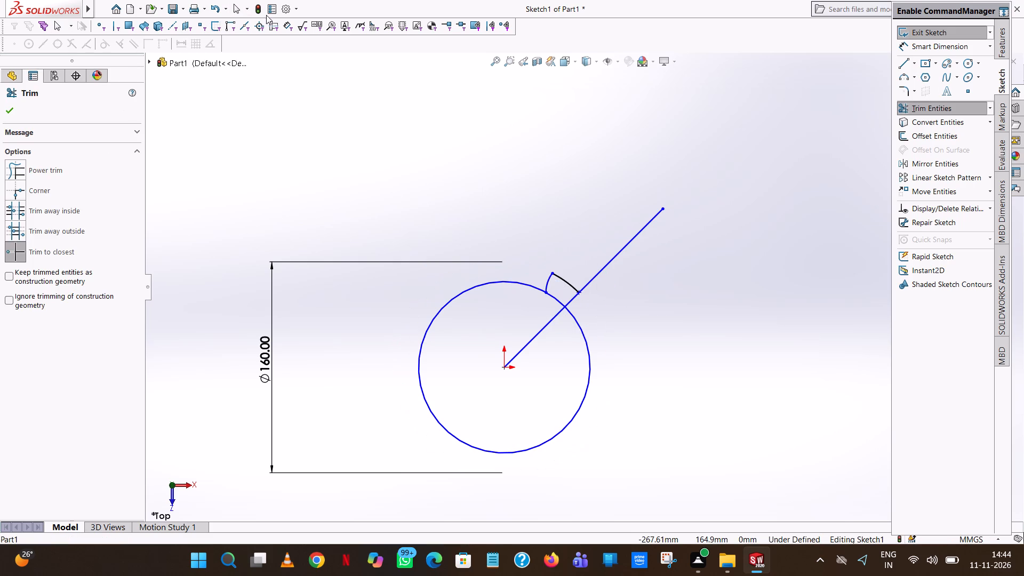
click(215, 5)
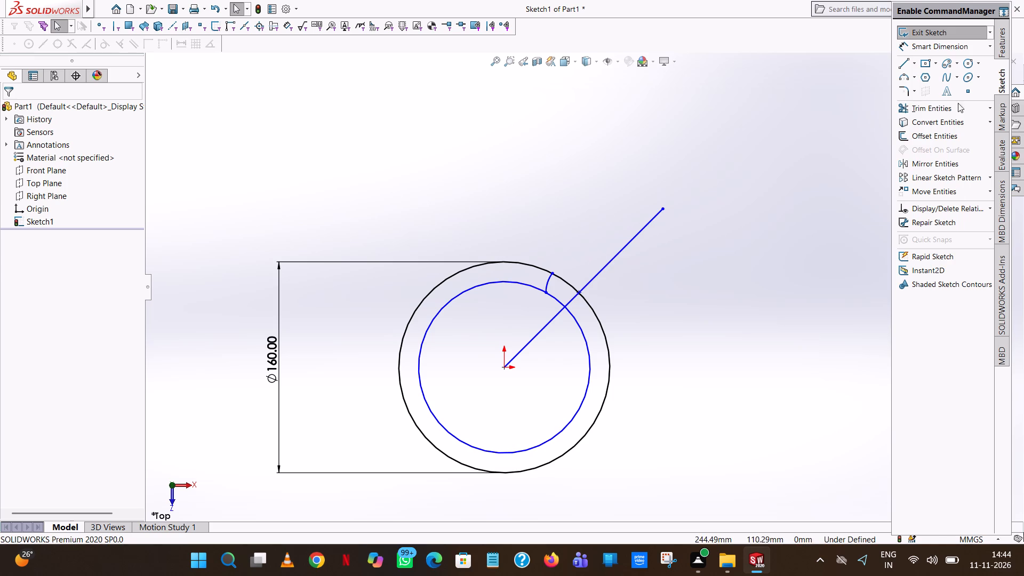
click(918, 102)
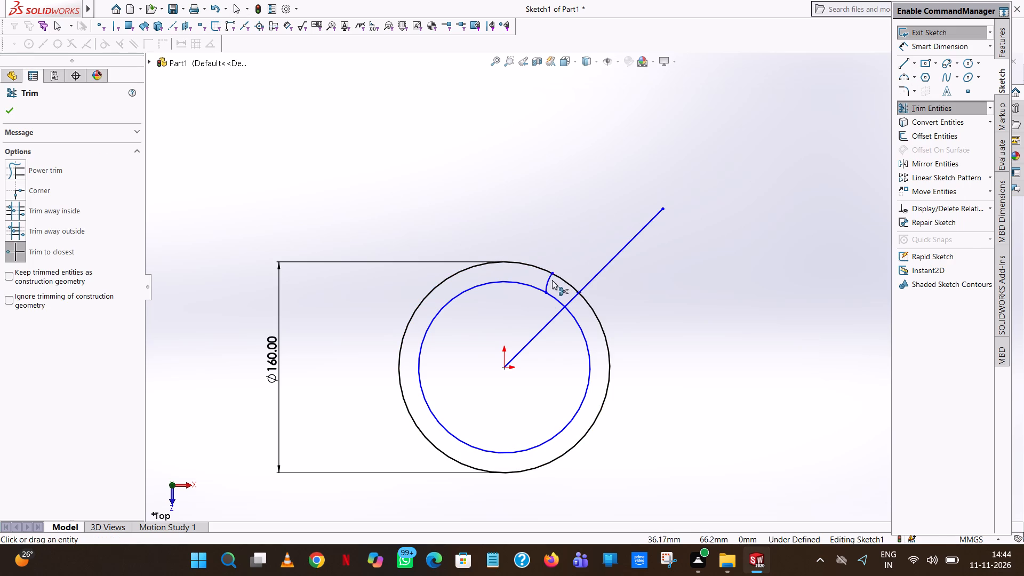
click(546, 282)
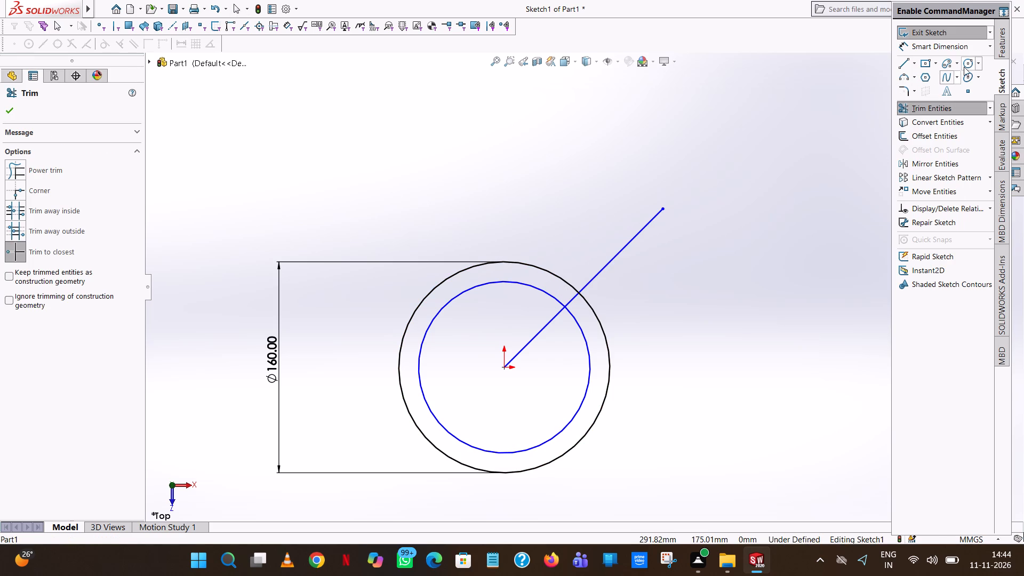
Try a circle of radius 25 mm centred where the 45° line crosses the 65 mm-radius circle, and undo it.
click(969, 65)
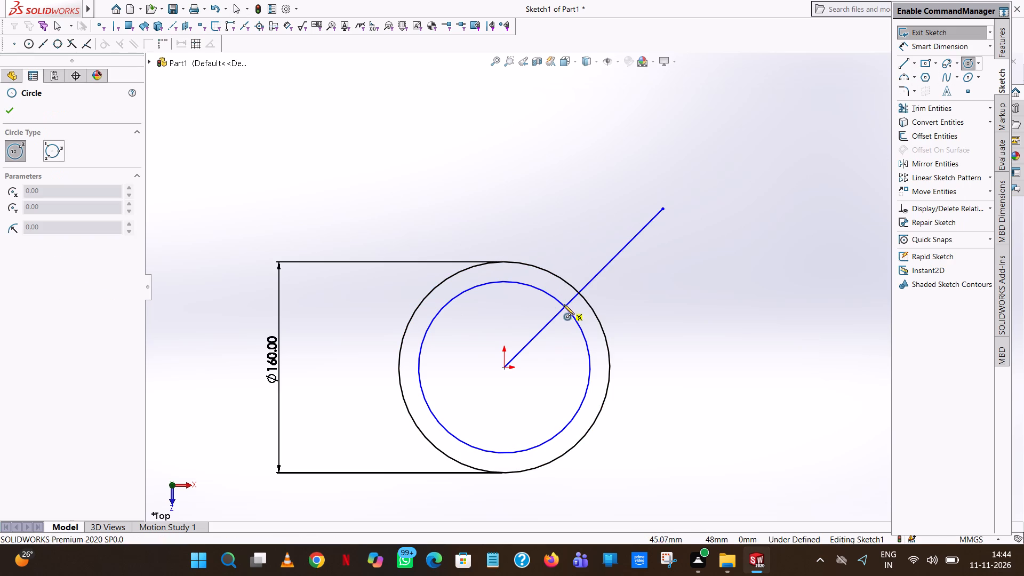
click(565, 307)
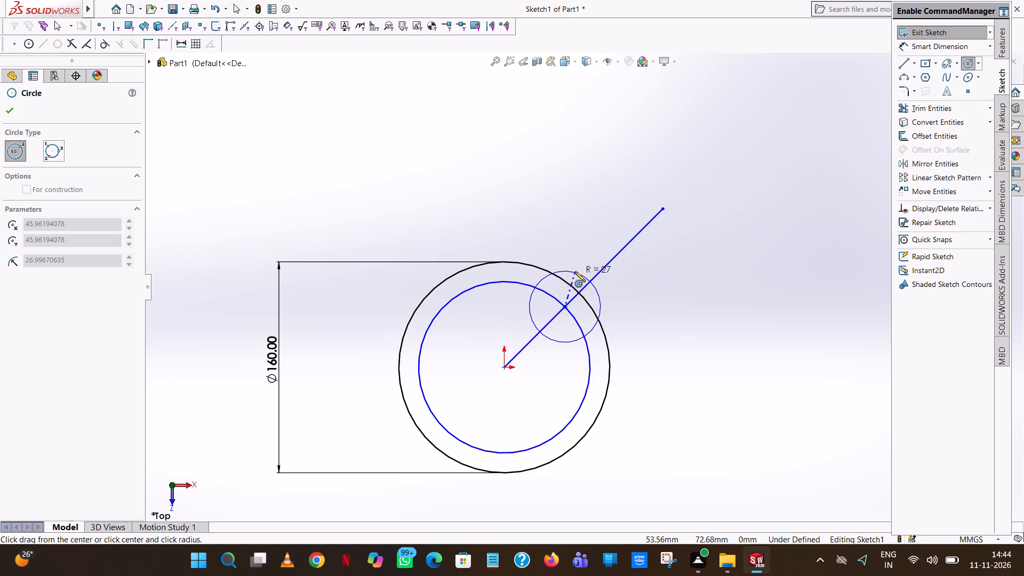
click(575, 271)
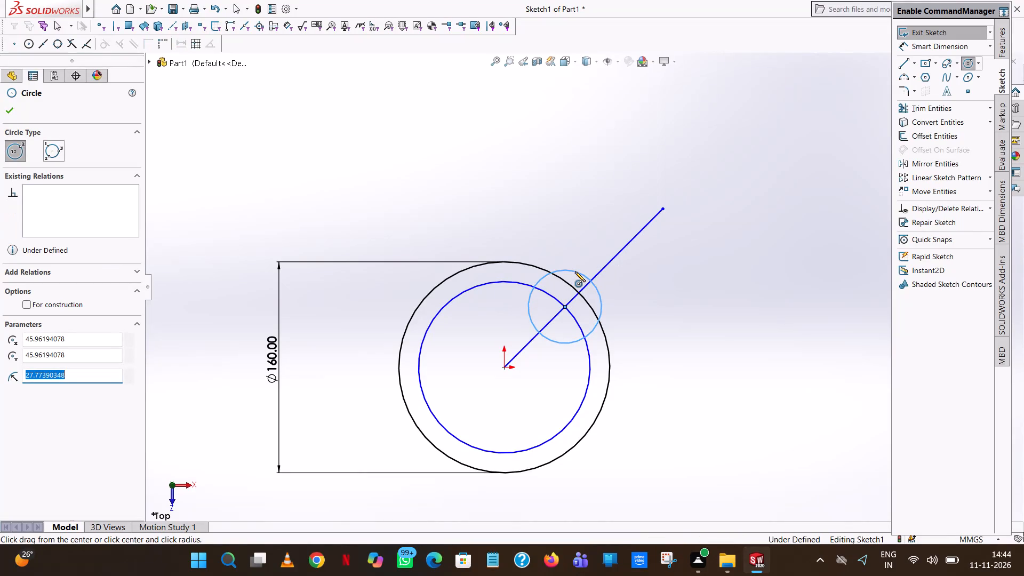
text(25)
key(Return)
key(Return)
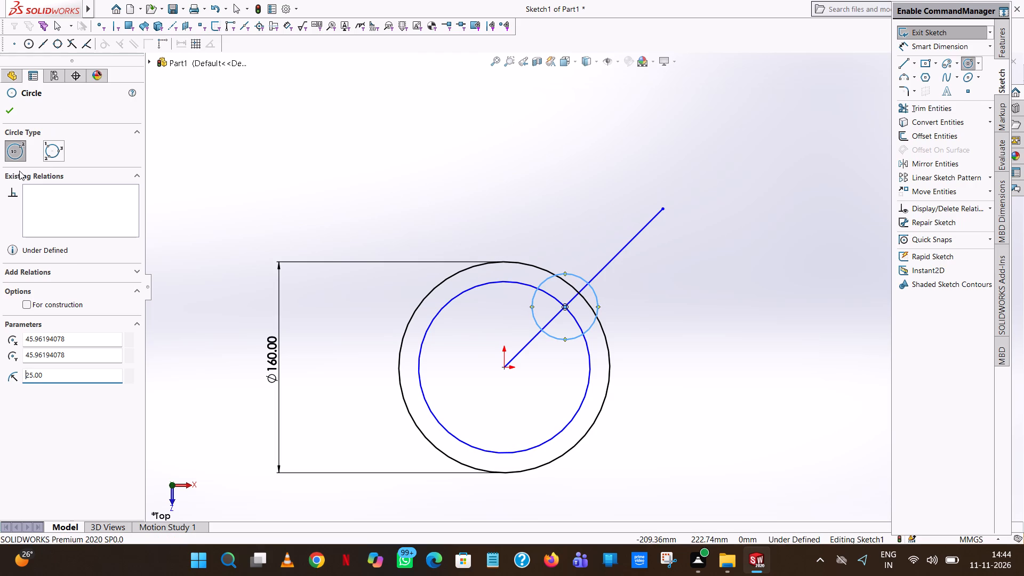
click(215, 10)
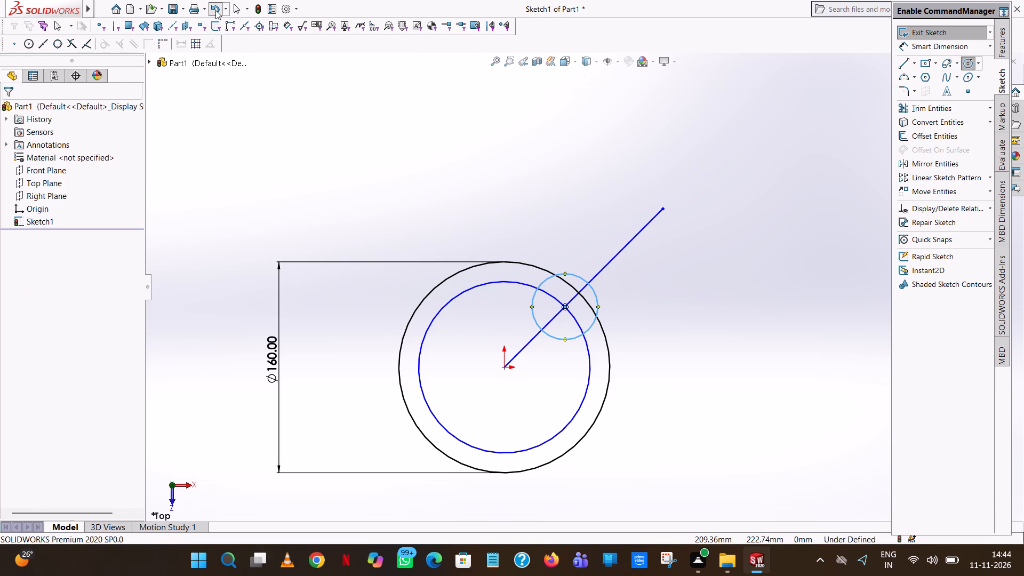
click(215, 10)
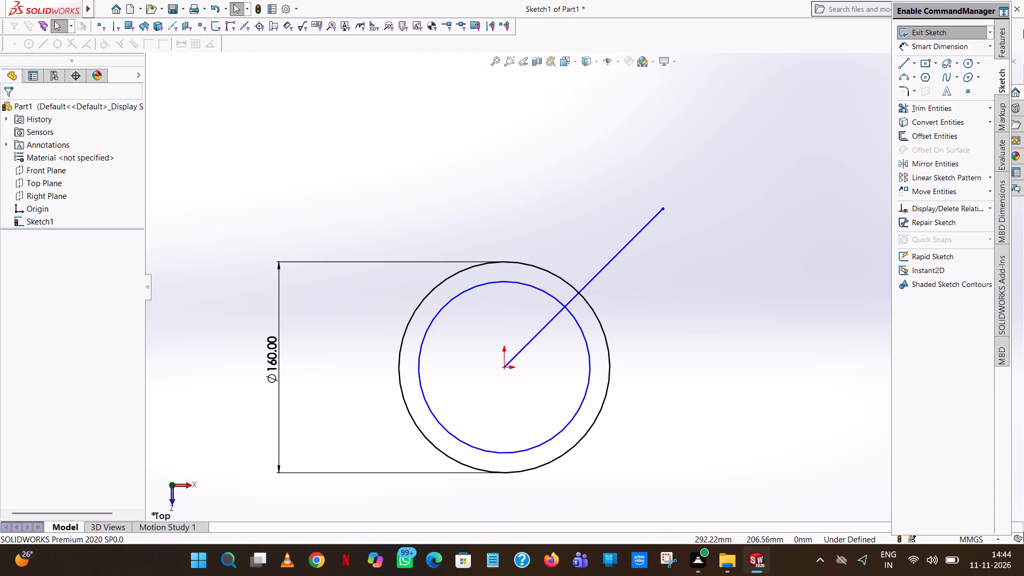
Draw a circle of radius 25 mm centred where the 45° line crosses the large outer circle.
click(963, 63)
scroll(580, 303, down, 9)
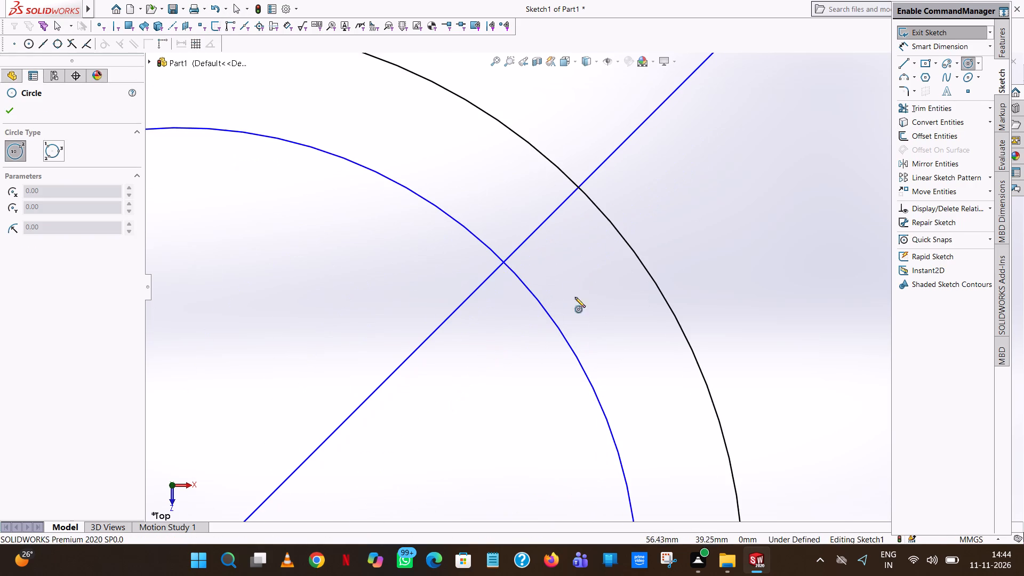
click(578, 187)
click(625, 116)
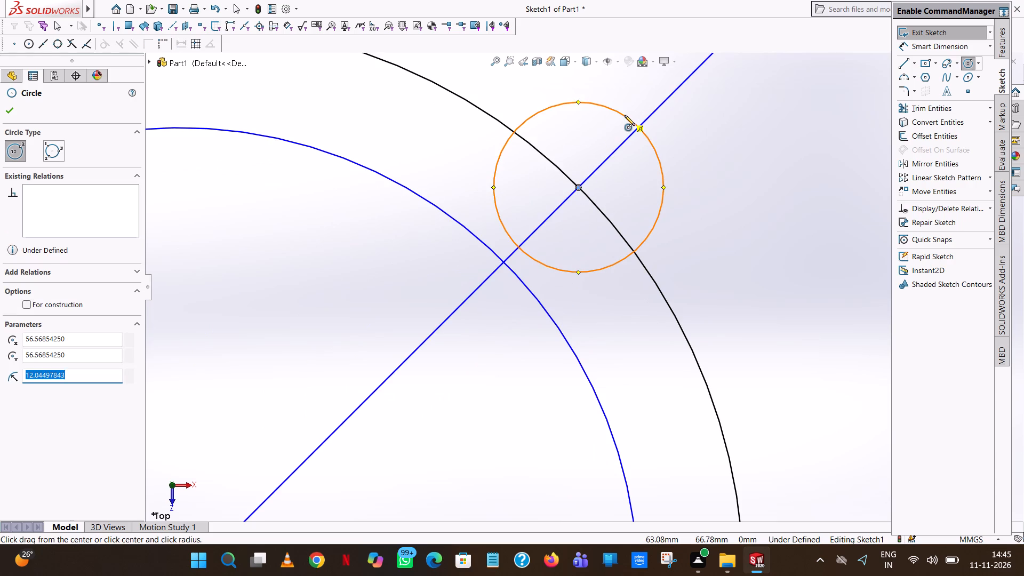
text(25)
key(Return)
scroll(627, 108, up, 7)
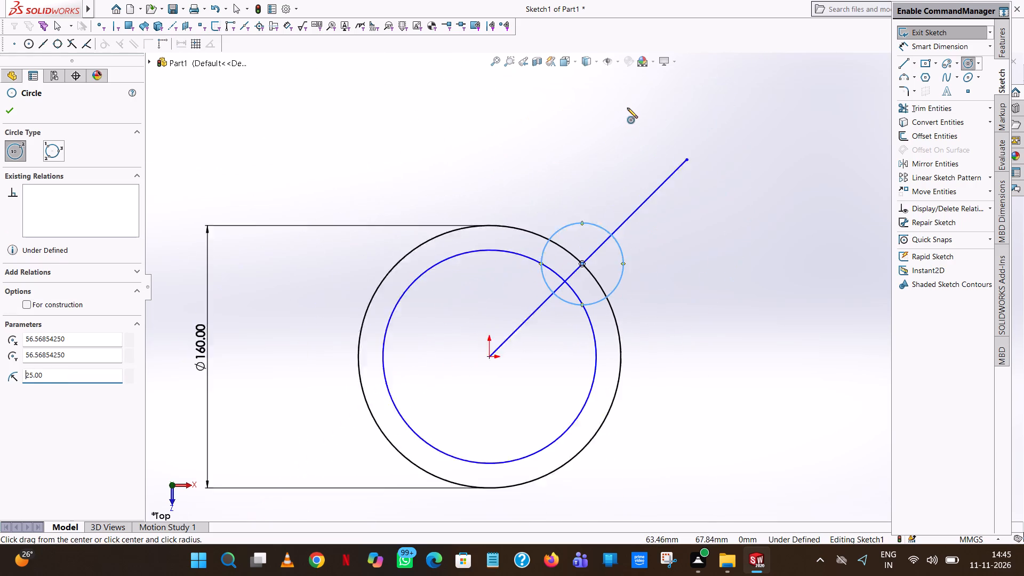
scroll(627, 108, up, 2)
click(6, 109)
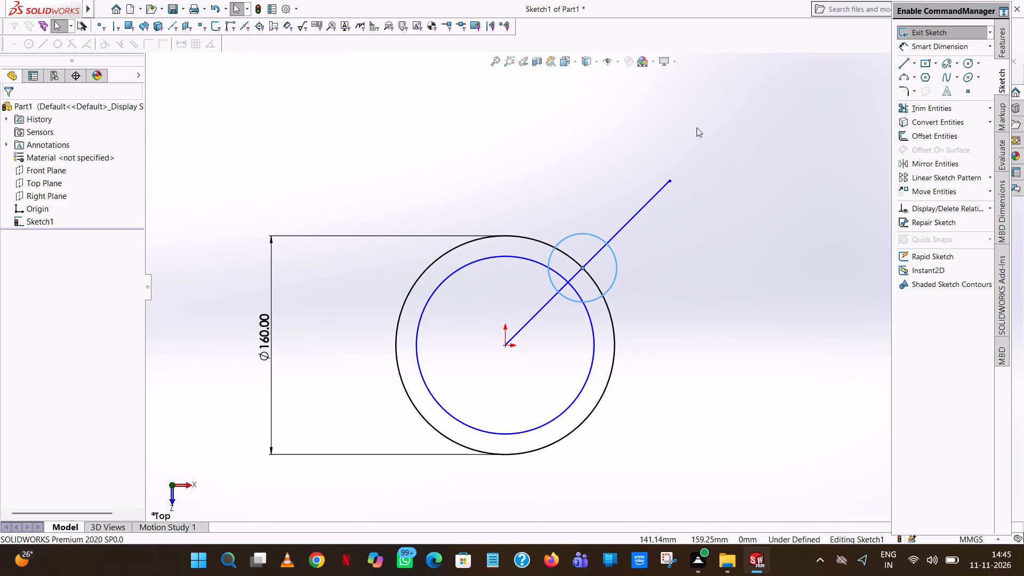
click(697, 127)
Sketch a line about 58 mm long, tangent to the small circle's top and the large outer circle's top.
click(902, 65)
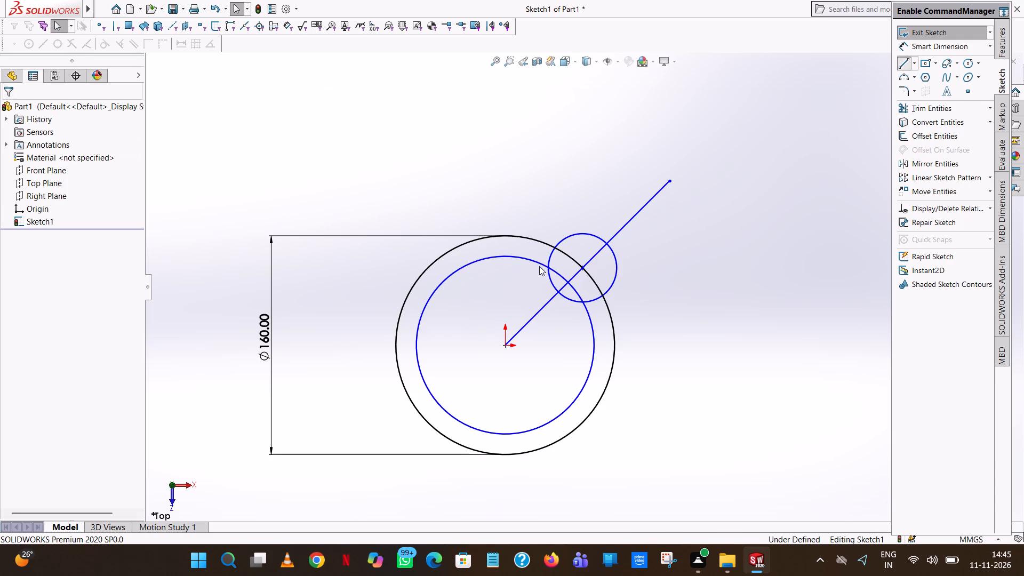
click(591, 234)
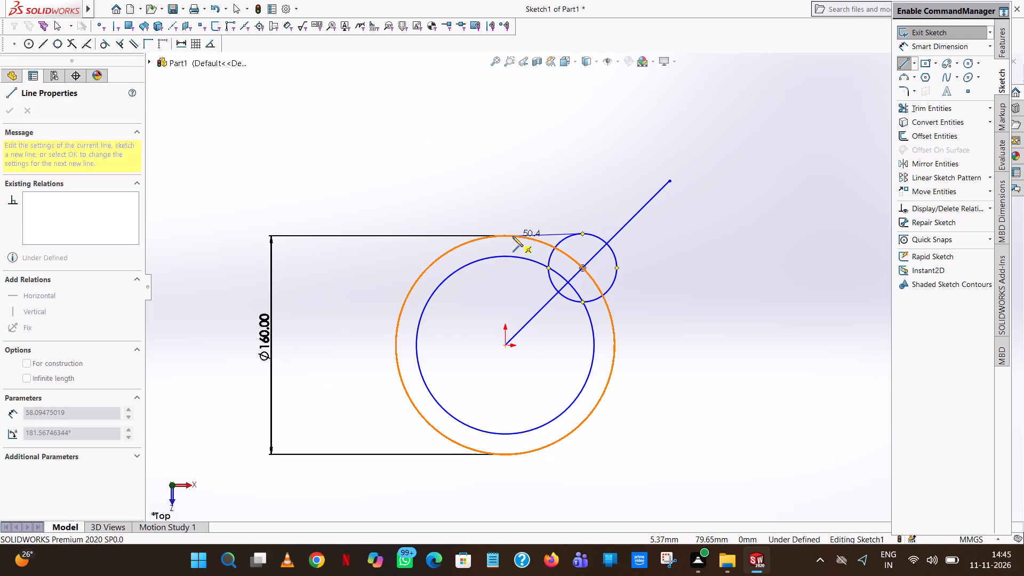
scroll(513, 236, down, 8)
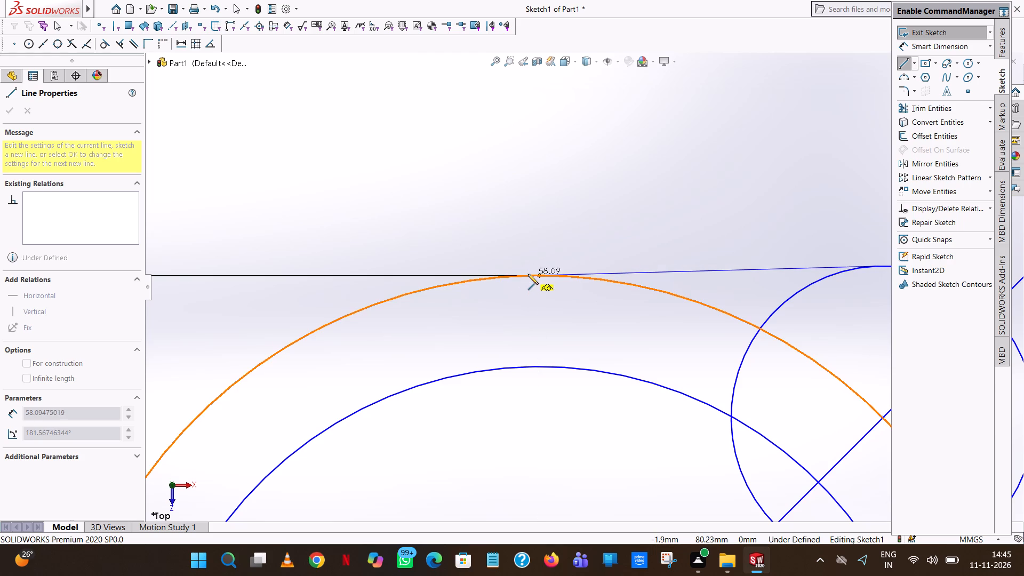
click(549, 275)
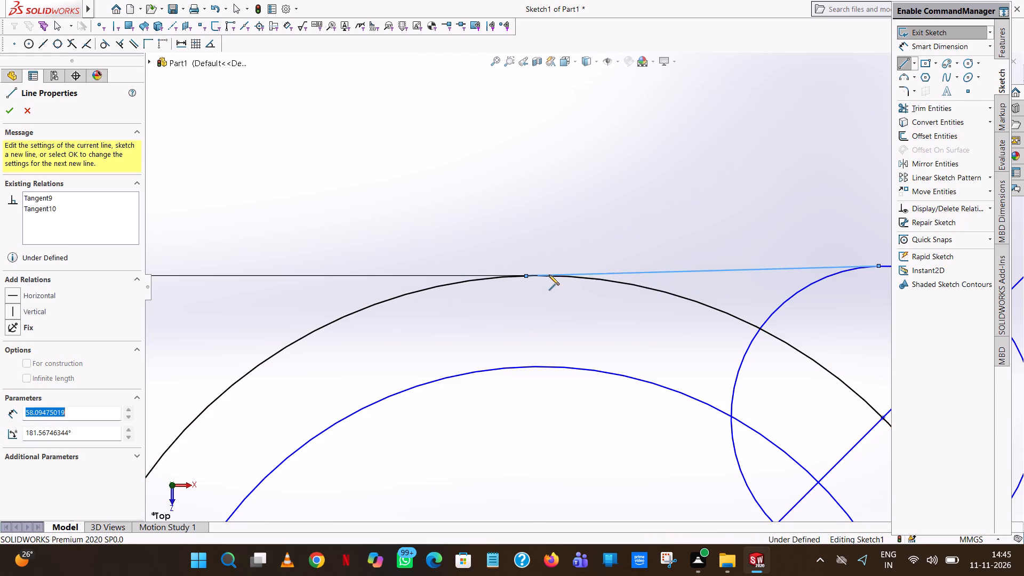
right_click(549, 275)
click(604, 286)
scroll(604, 286, up, 9)
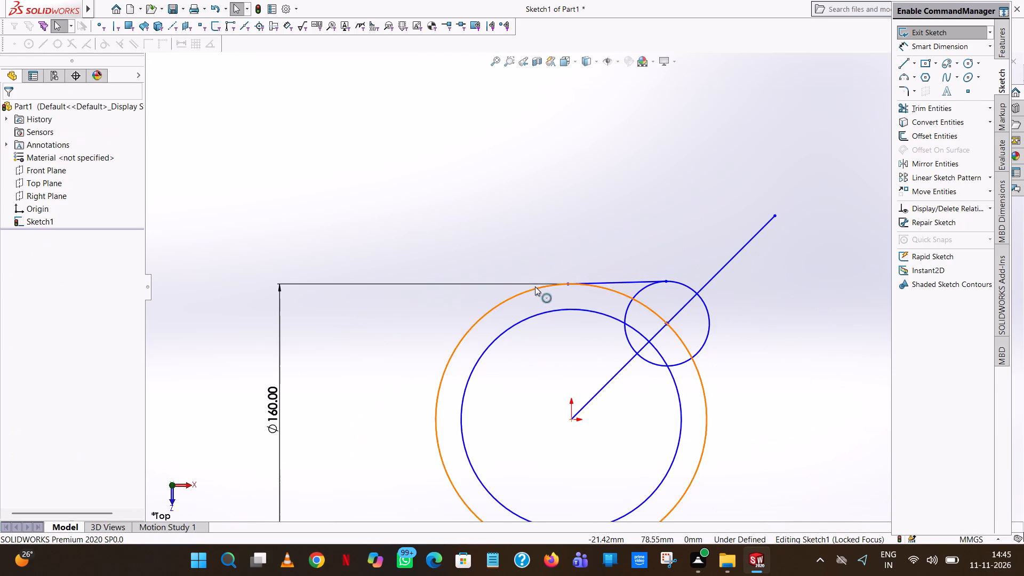
scroll(574, 347, up, 7)
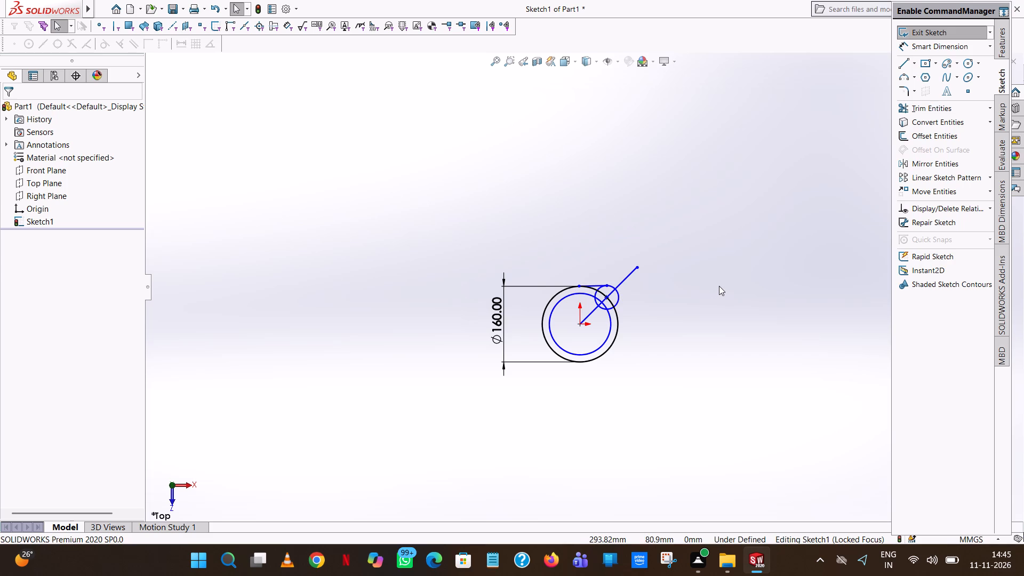
scroll(630, 329, down, 6)
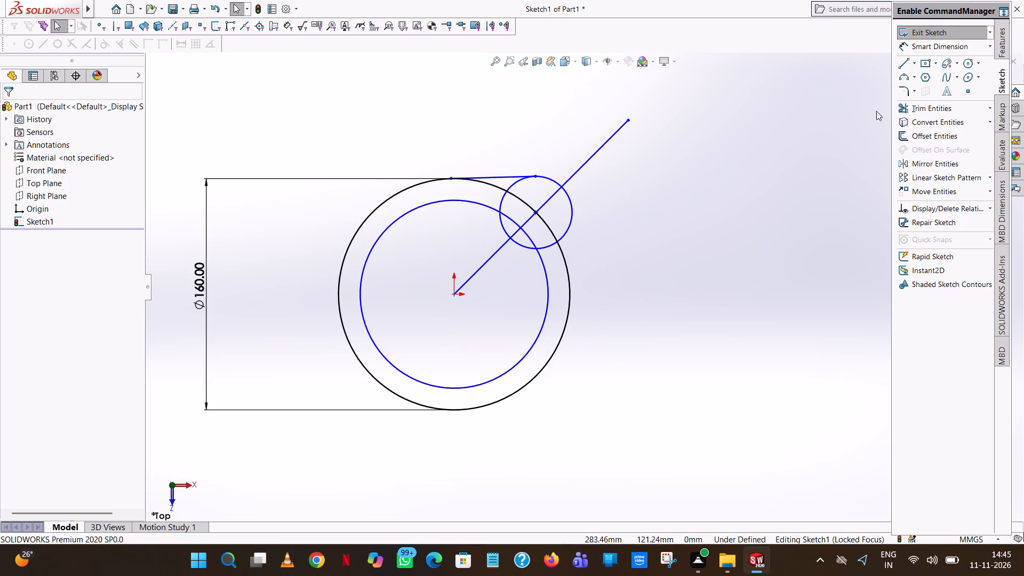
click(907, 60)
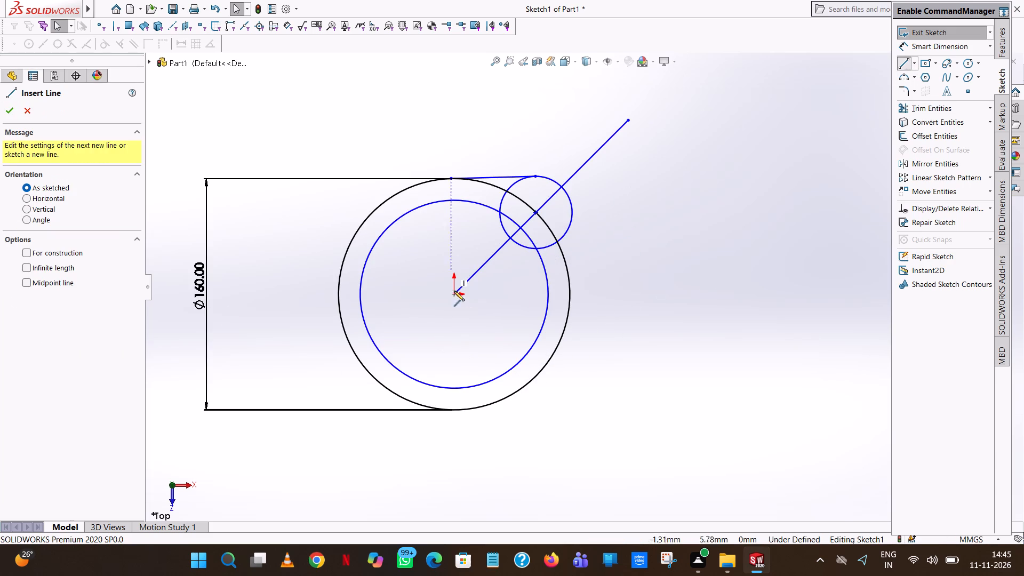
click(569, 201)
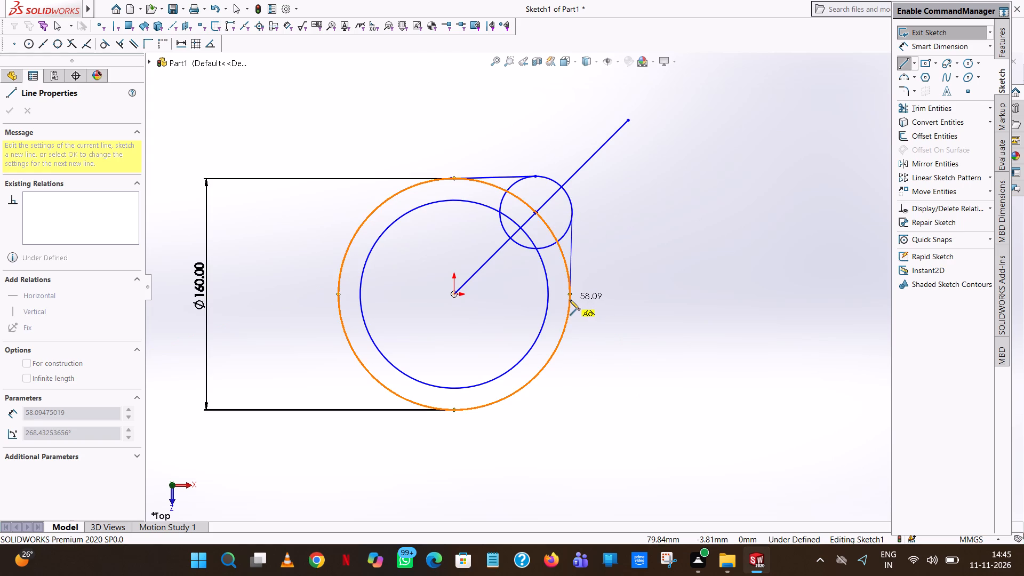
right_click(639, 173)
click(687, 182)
Trim away the line joining the tops of the small circle and the large outer circle.
click(963, 105)
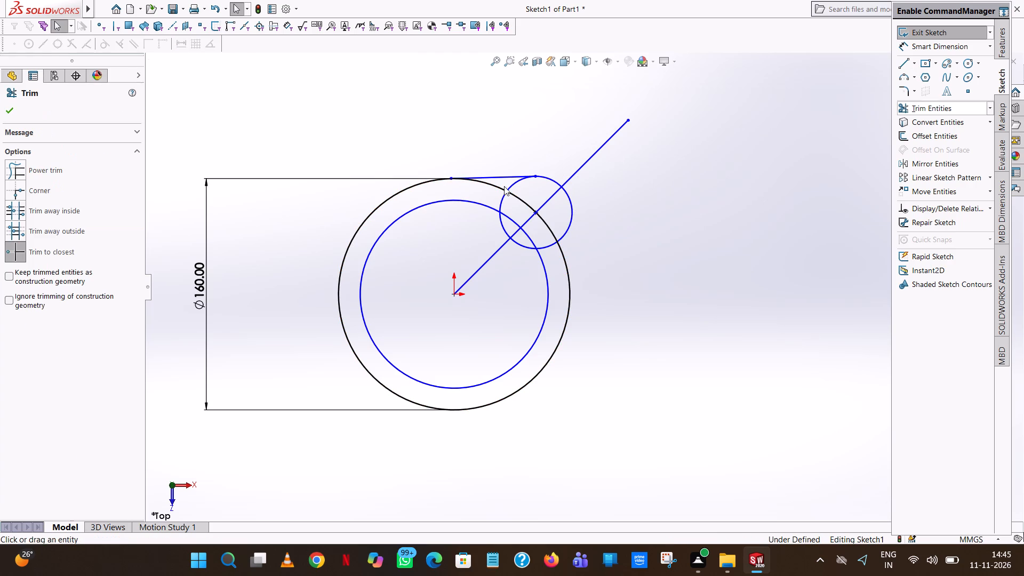
click(505, 174)
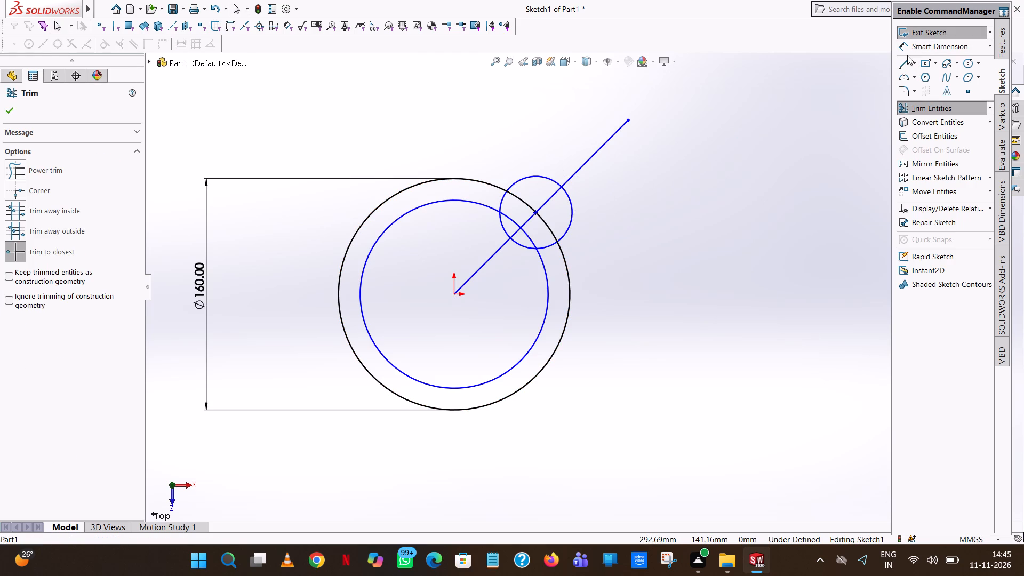
Sketch a line about 67 mm long, tangent to the small circle's top and ending just inside the large outer circle's top.
click(907, 59)
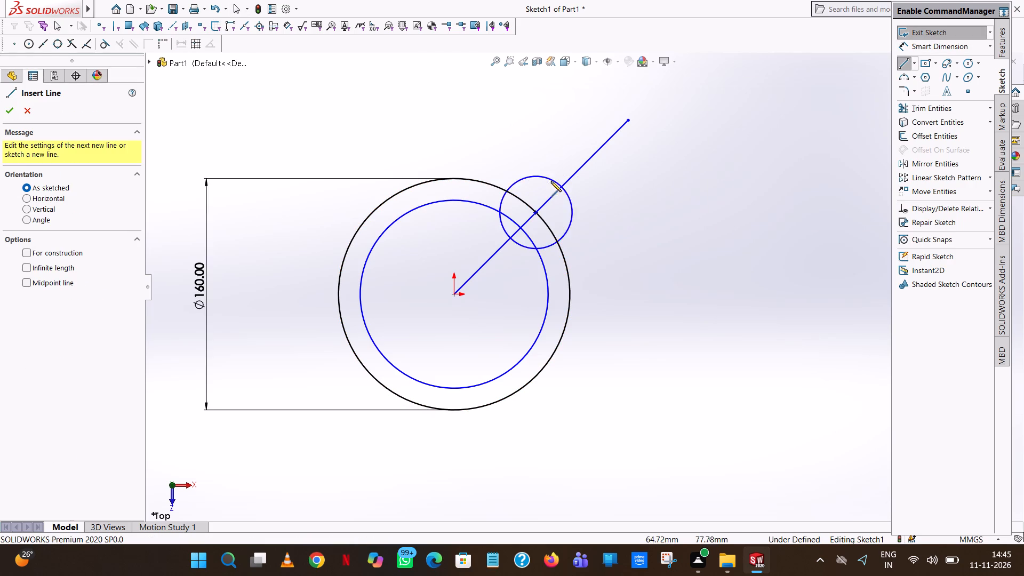
click(546, 176)
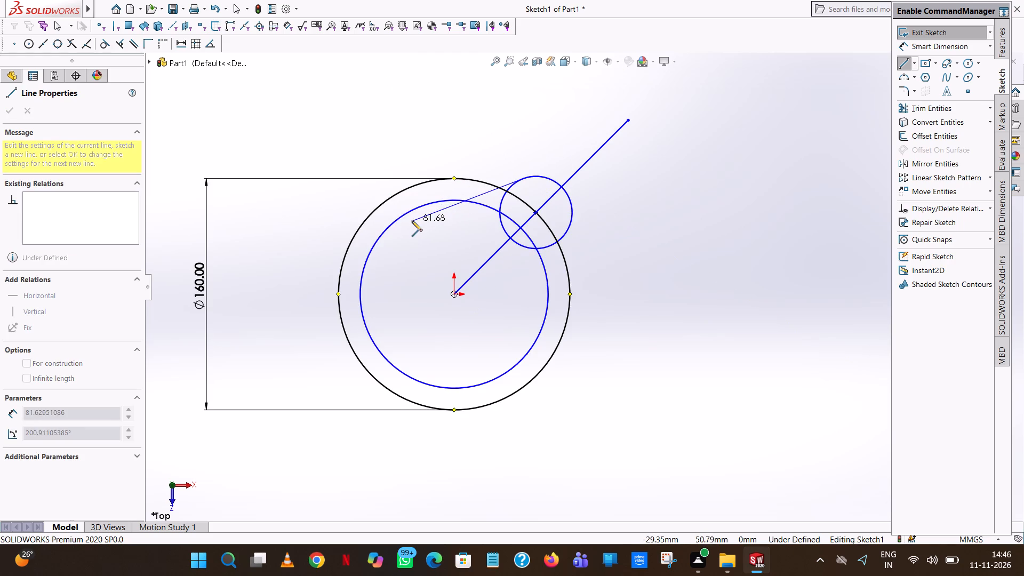
click(434, 192)
right_click(434, 192)
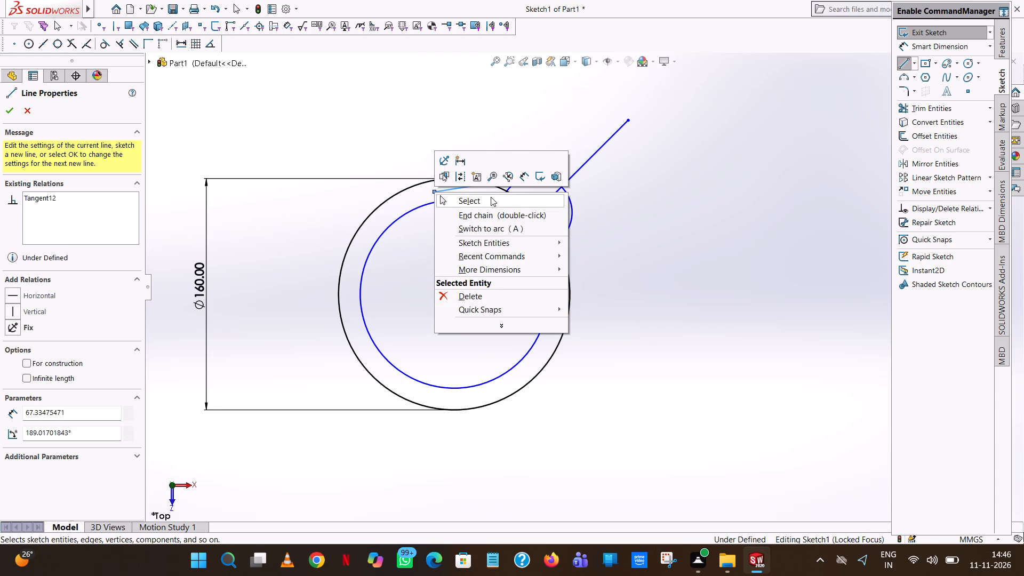
click(491, 197)
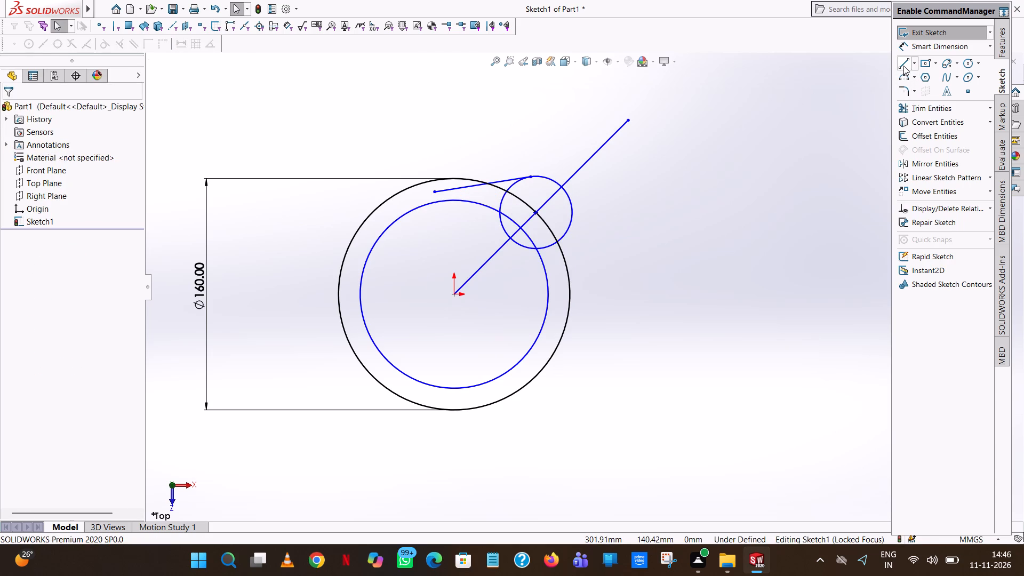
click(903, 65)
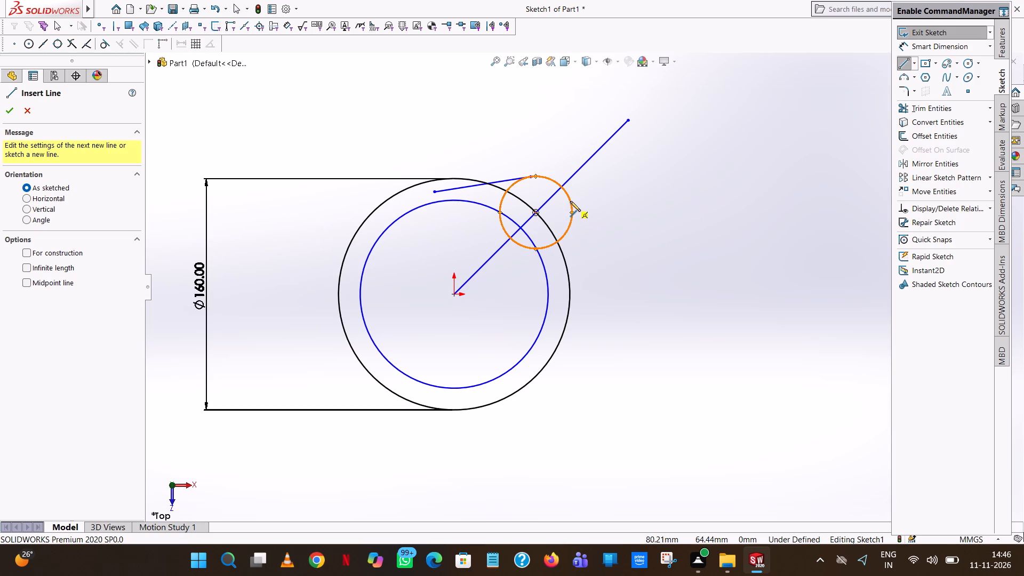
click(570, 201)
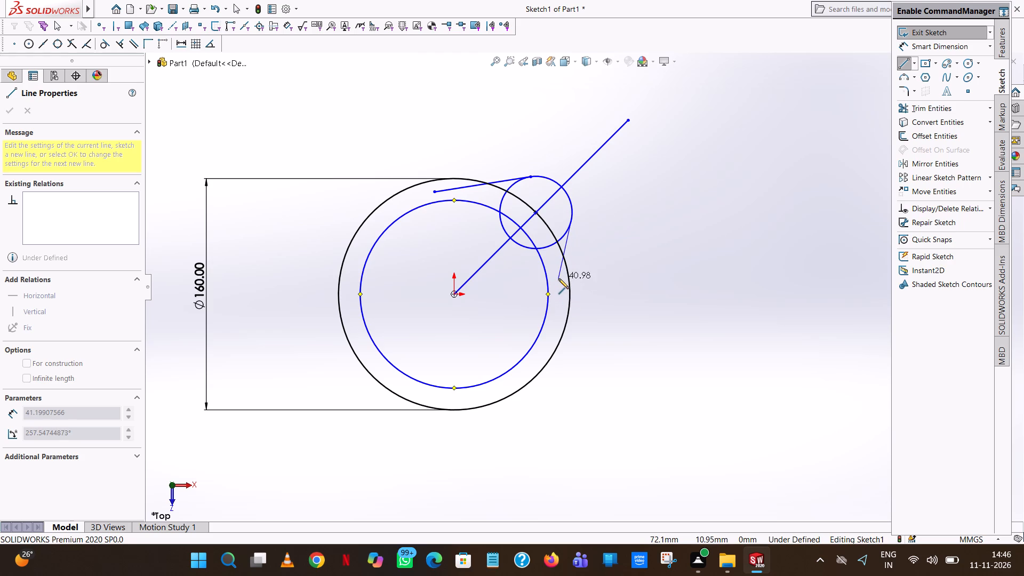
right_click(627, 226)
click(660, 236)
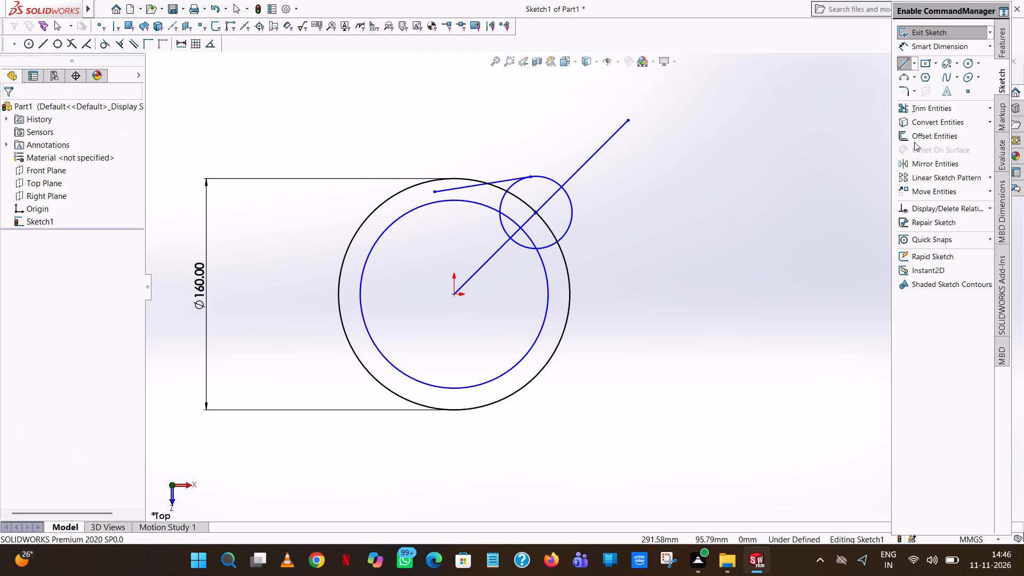
Mirror the tangent line about the 45° line, keeping the original.
click(927, 164)
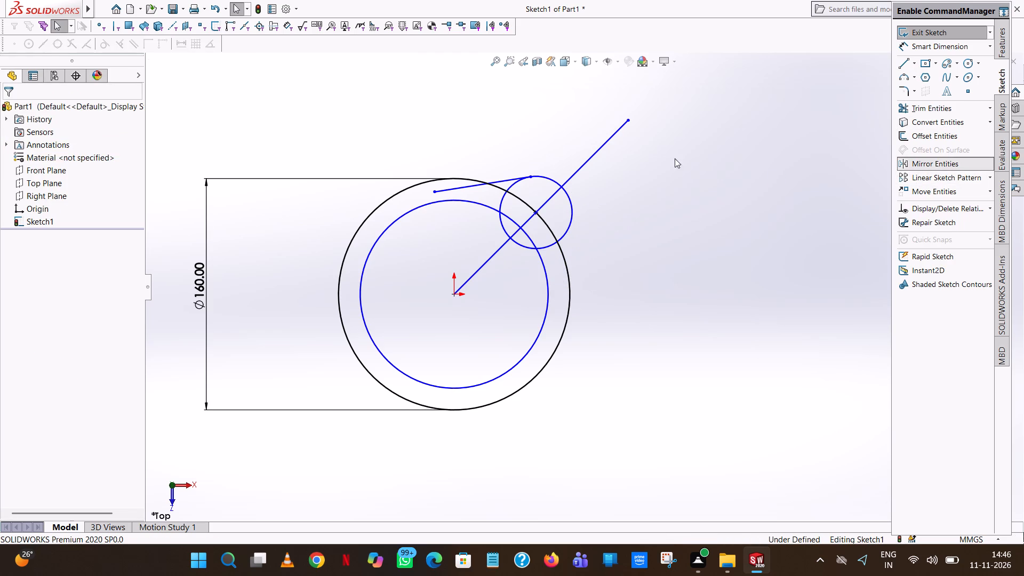
click(468, 185)
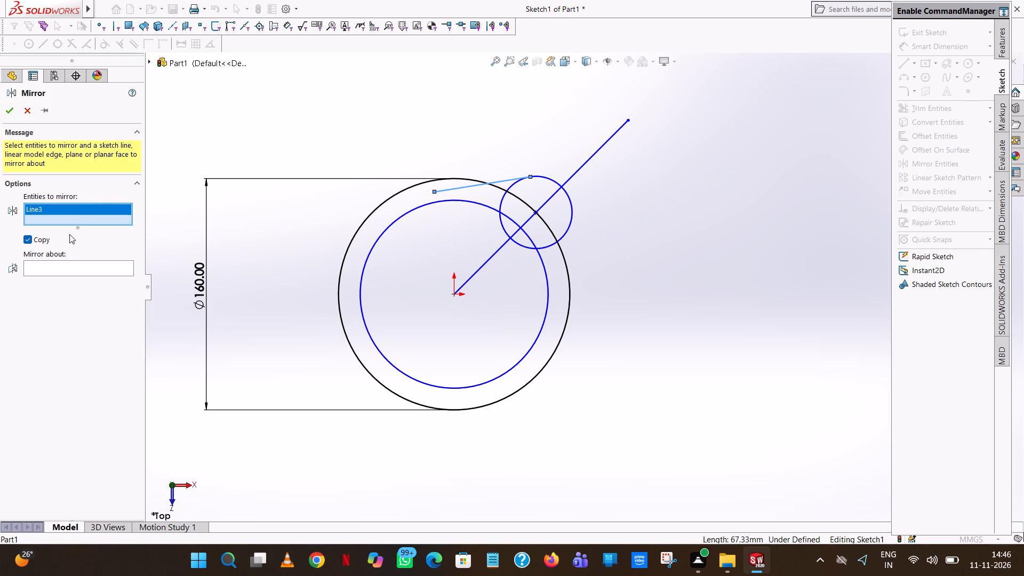
click(61, 272)
click(65, 271)
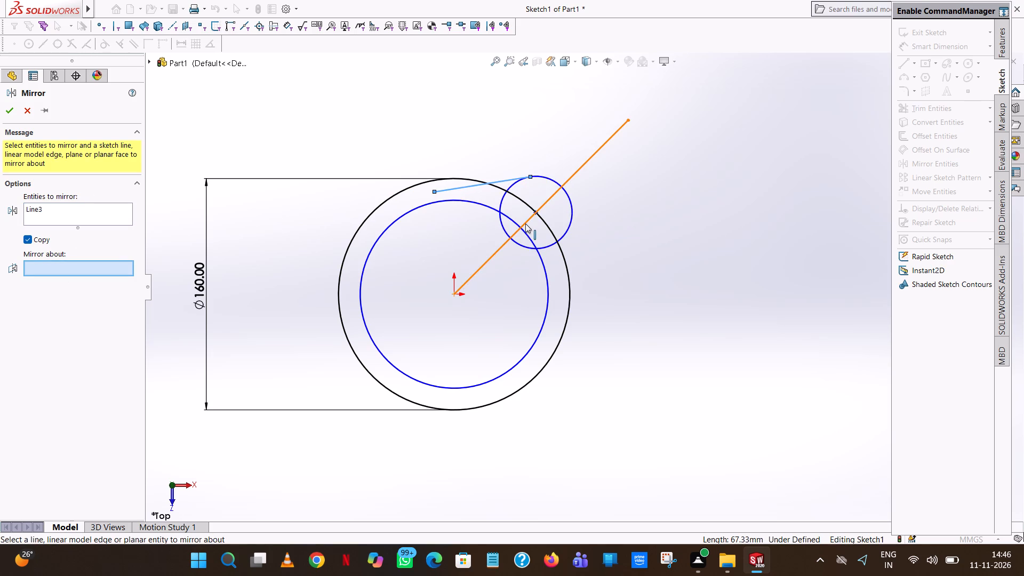
click(525, 223)
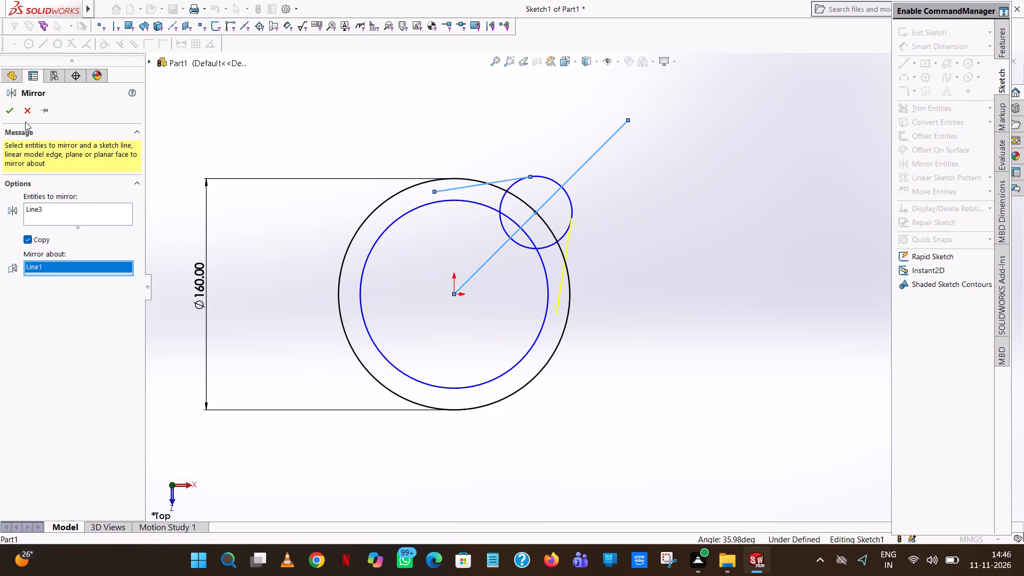
click(13, 111)
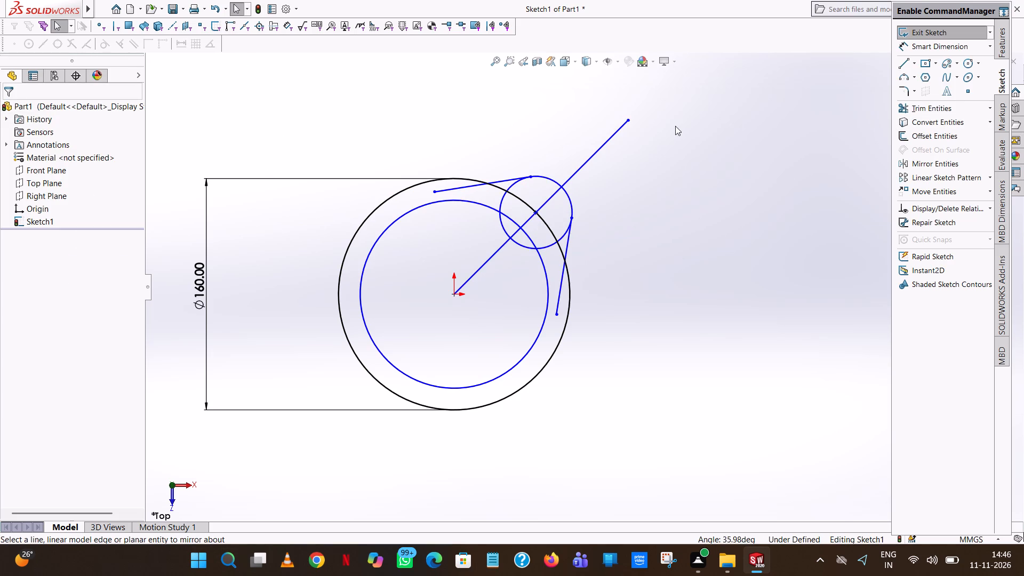
Trim away the whole inner concentric circle and cut the small circle back to its outer arc between the tangent lines.
click(916, 110)
click(501, 199)
click(513, 187)
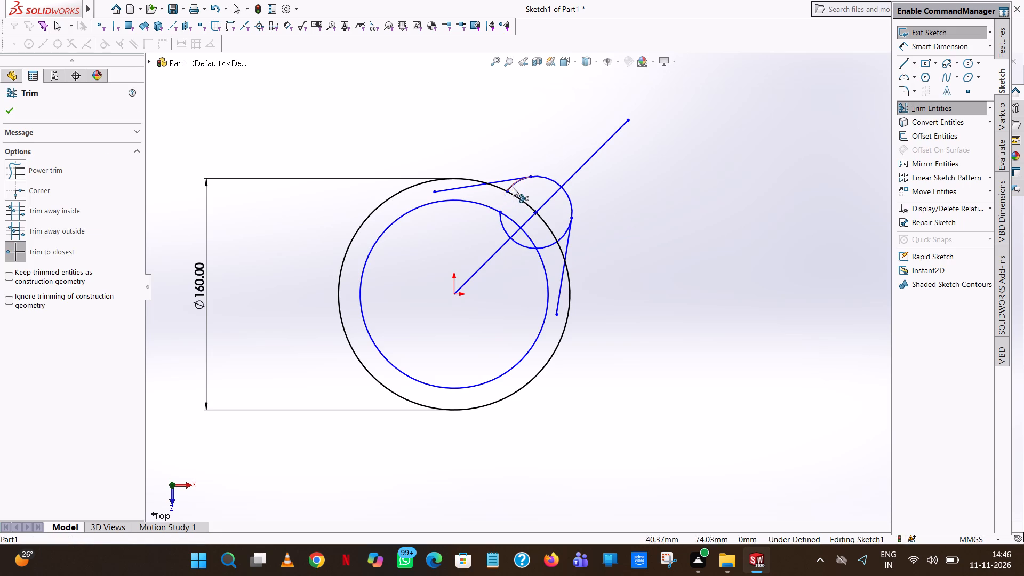
click(500, 210)
click(497, 215)
click(502, 220)
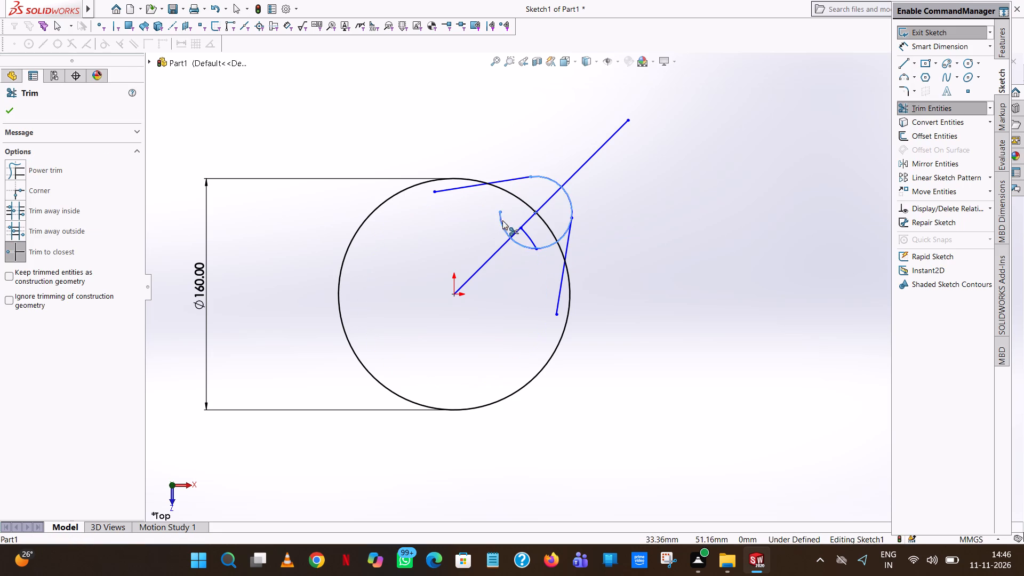
click(532, 244)
click(532, 245)
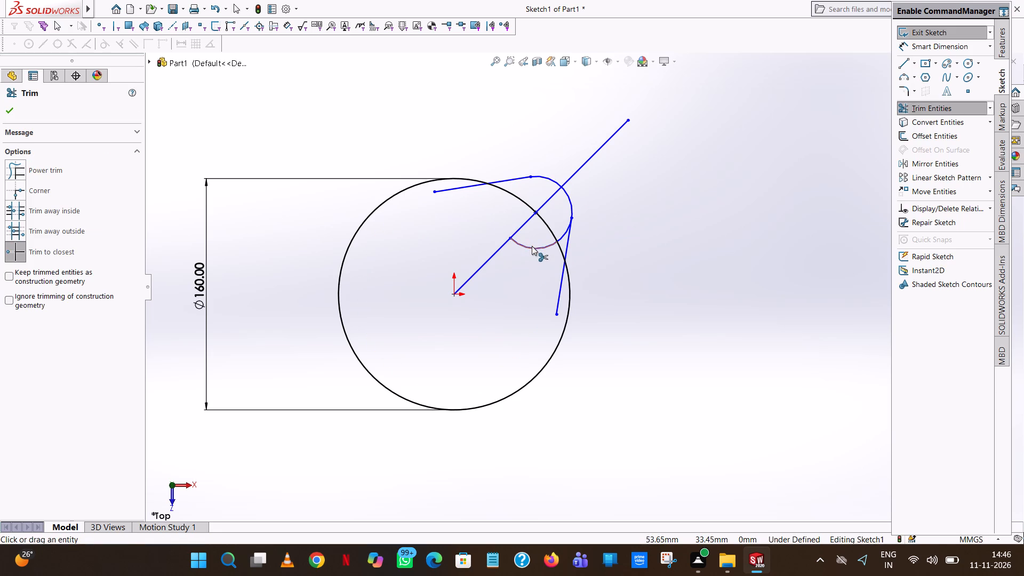
click(531, 246)
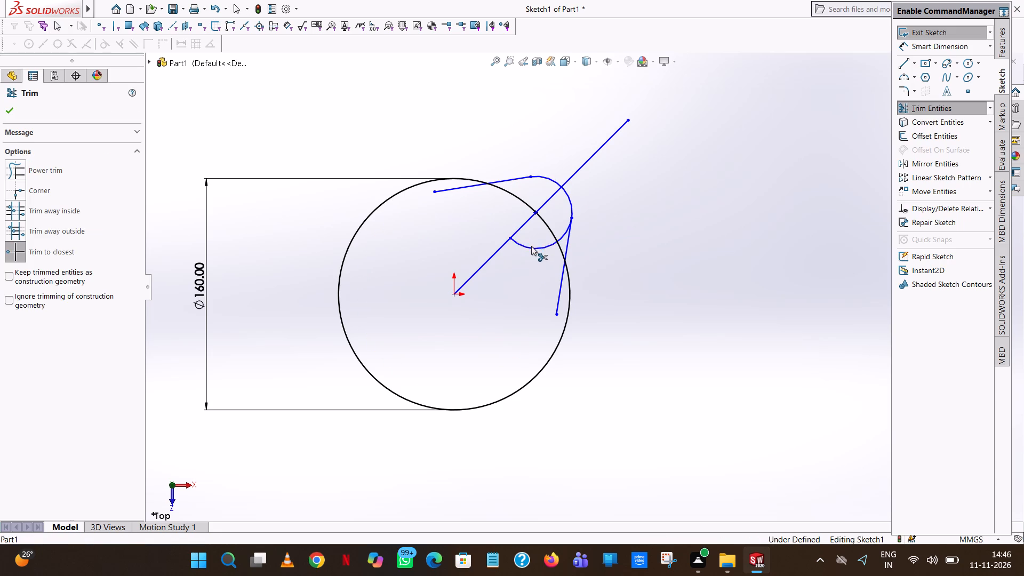
click(563, 235)
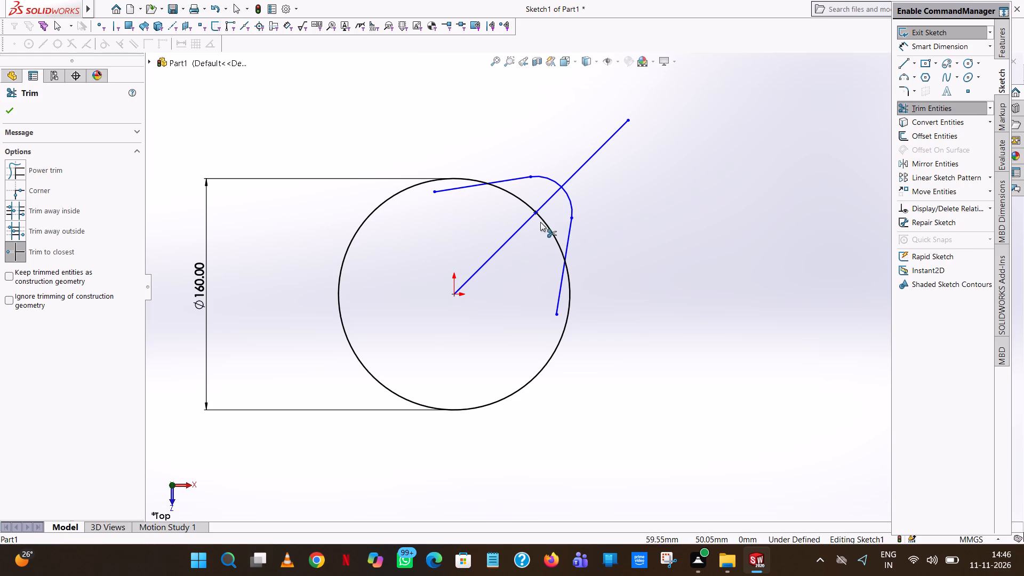
click(9, 109)
Trim off the ends of both tangent lines that lie inside the large circle.
click(942, 113)
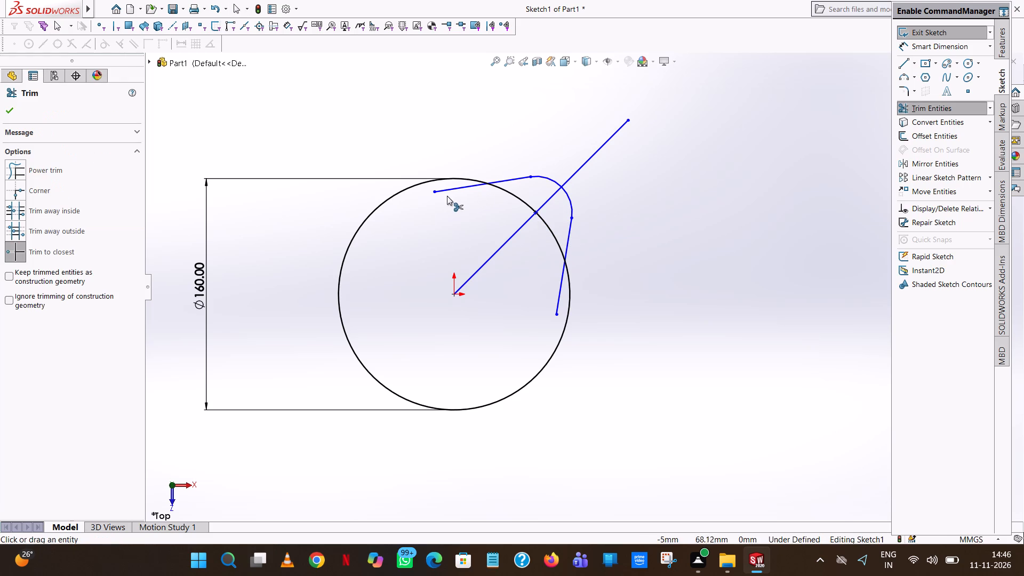
click(446, 189)
click(557, 306)
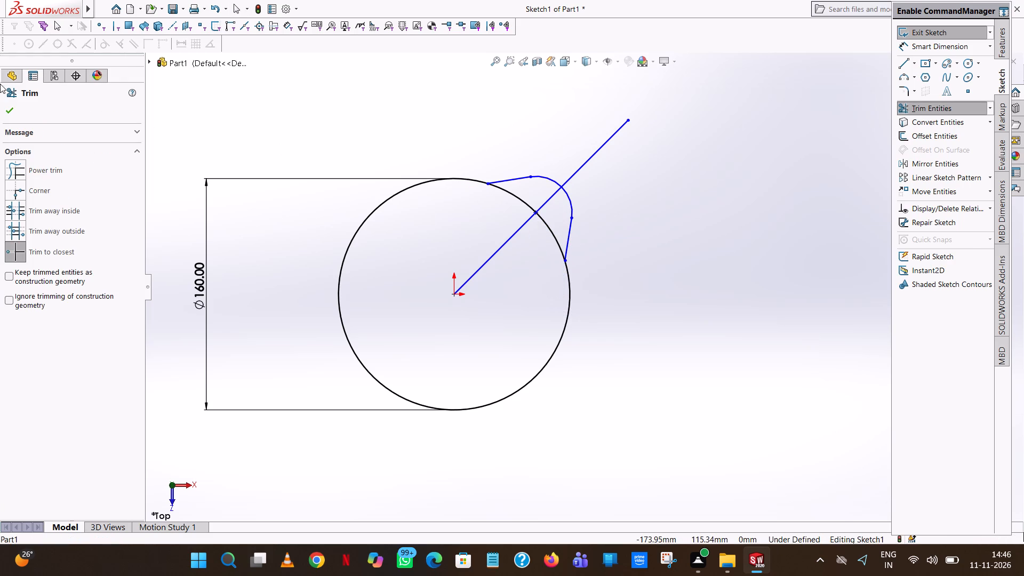
click(6, 112)
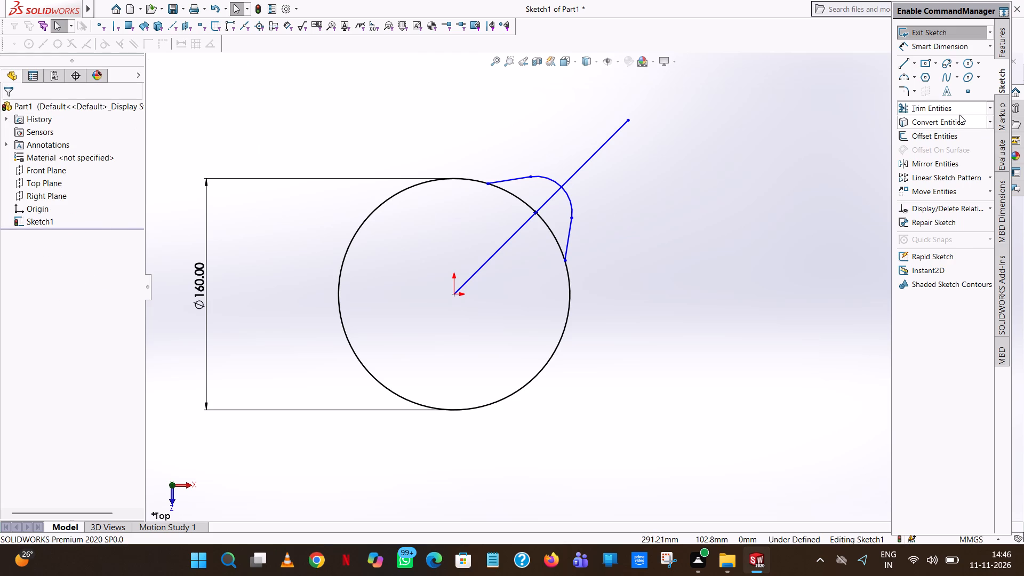
Trim away every segment of the 45° line, leaving the lobe and the large circle.
click(959, 115)
click(604, 142)
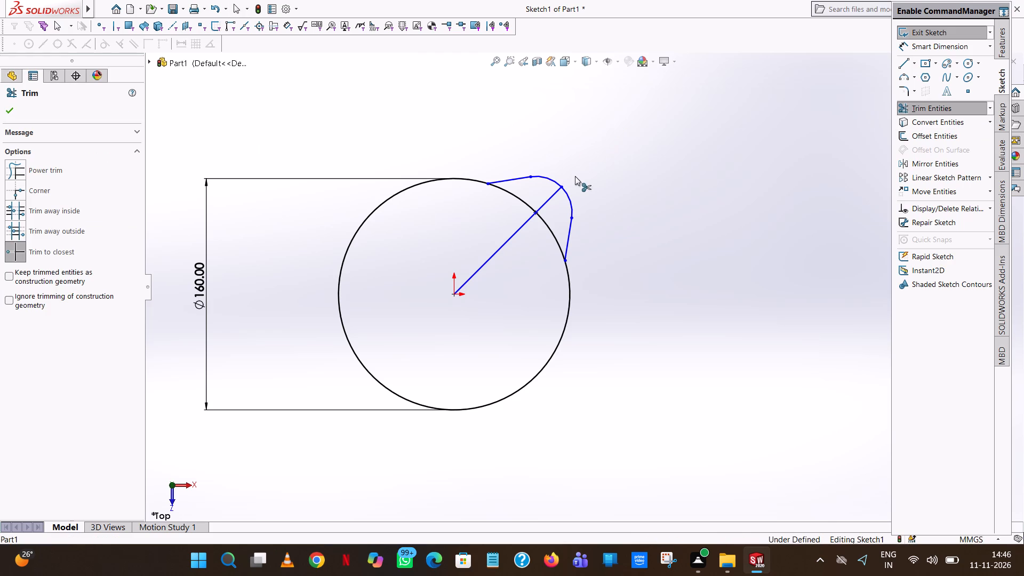
click(549, 197)
click(524, 226)
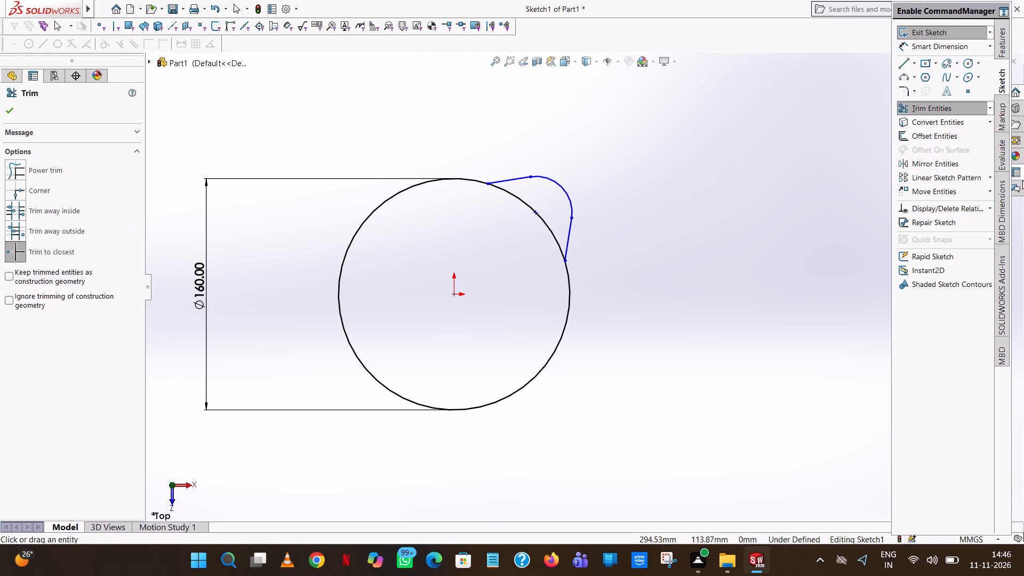
Circular-pattern the lobe's arc and two tangent lines about the origin, with 4 equally spaced instances over 360°.
click(992, 181)
click(977, 194)
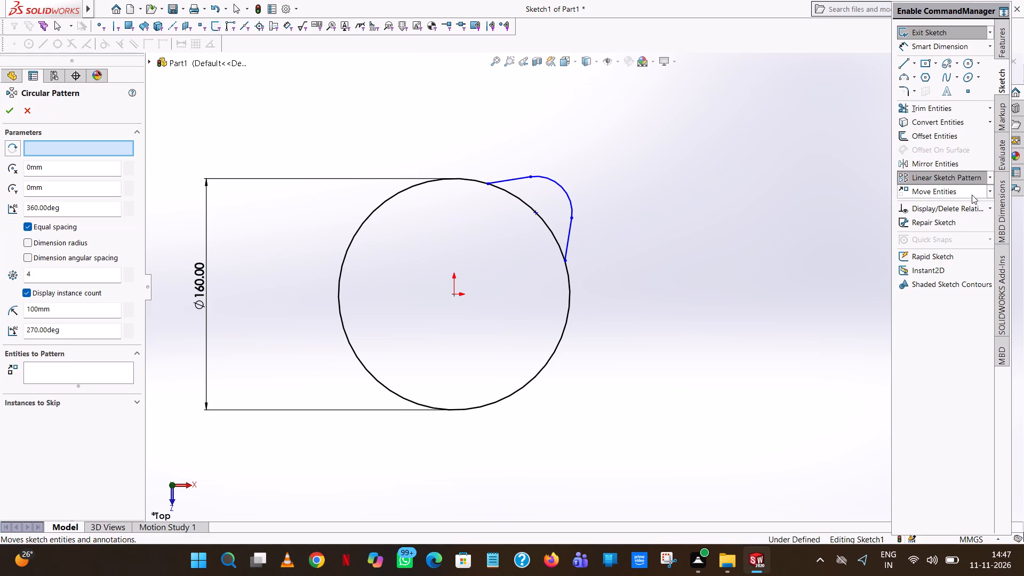
click(541, 179)
click(571, 234)
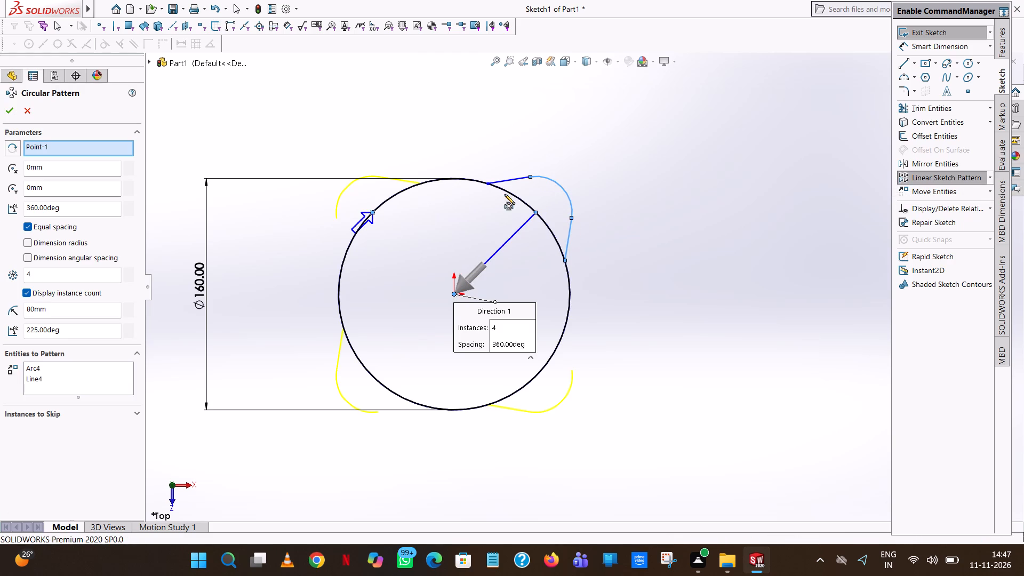
click(505, 183)
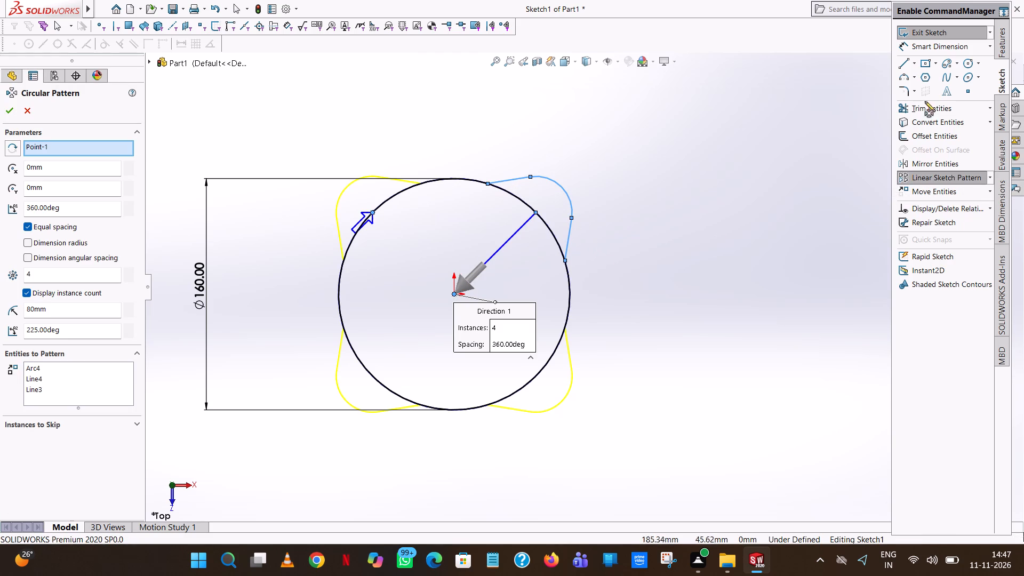
click(10, 110)
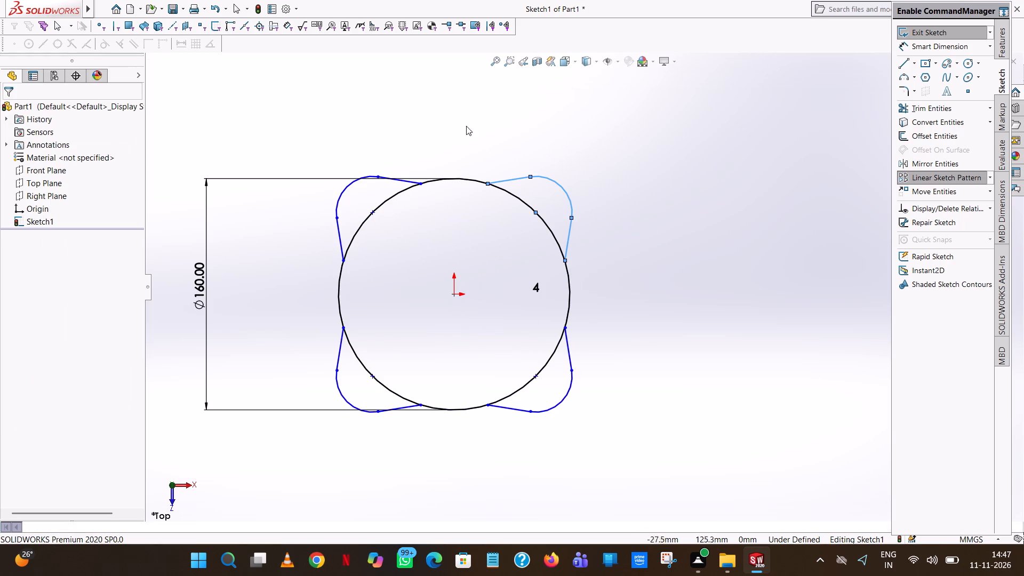
click(649, 173)
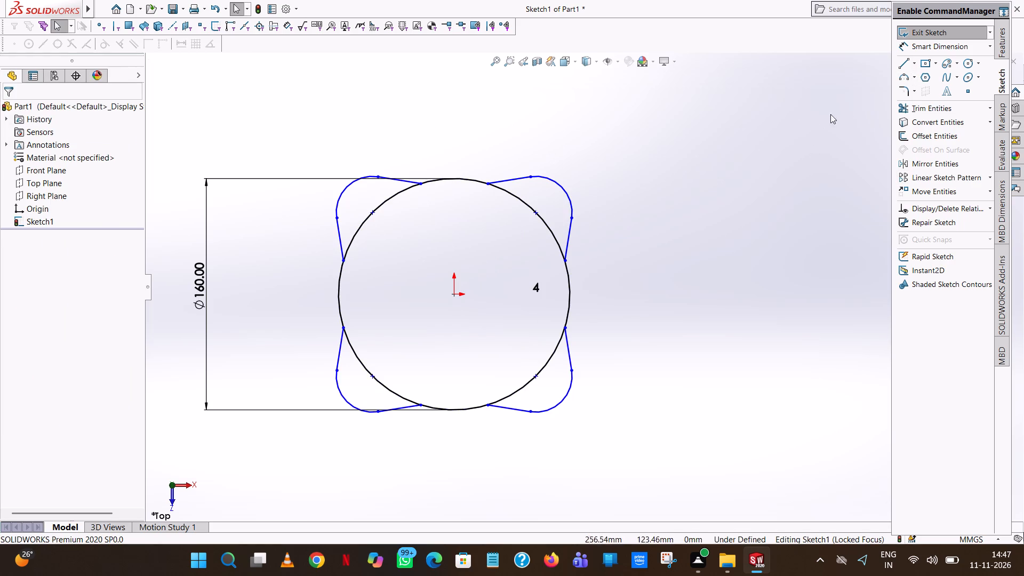
Trim the four large-circle arcs lying inside the lobes, leaving one continuous outer profile.
click(928, 106)
click(513, 196)
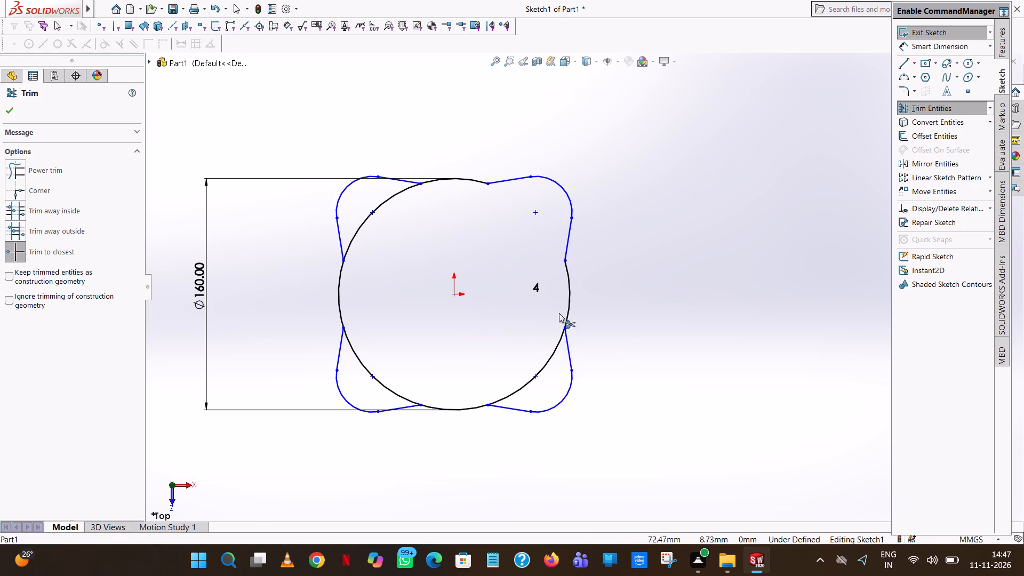
click(553, 356)
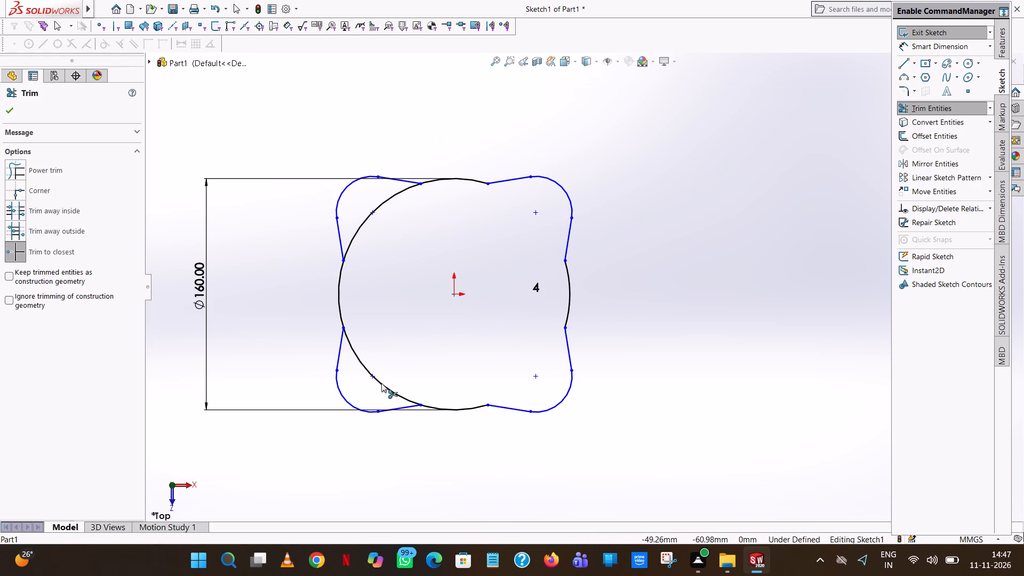
click(381, 383)
click(354, 231)
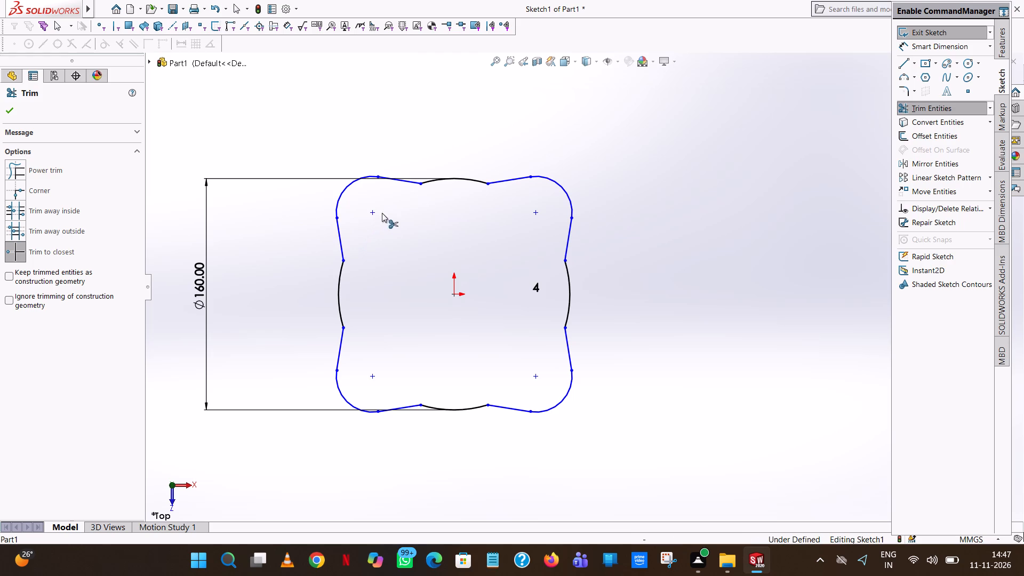
click(7, 111)
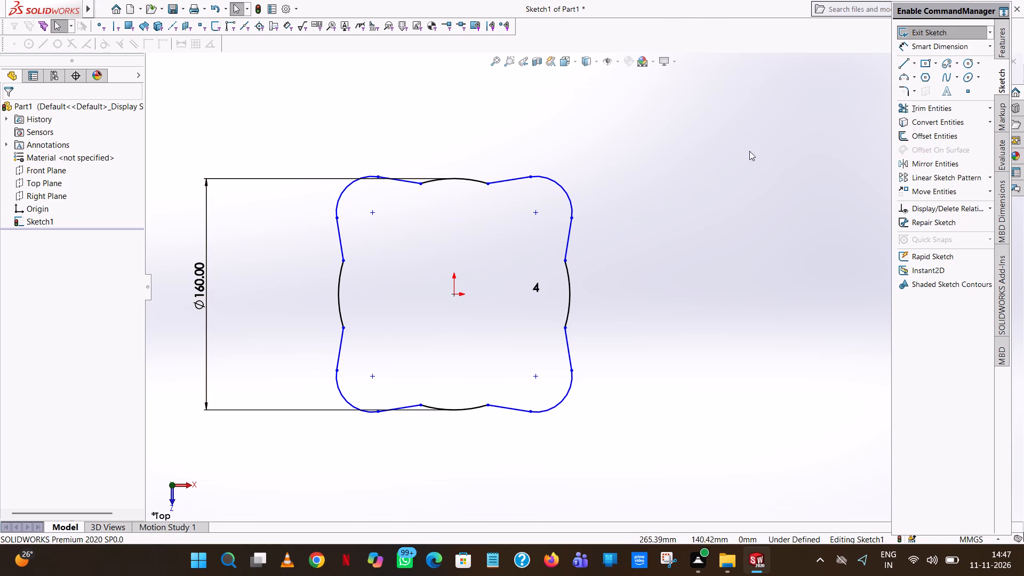
Dimension the radii of the upper-right and lower-right lobe arcs, adding the lower-right one as a driven dimension.
click(969, 49)
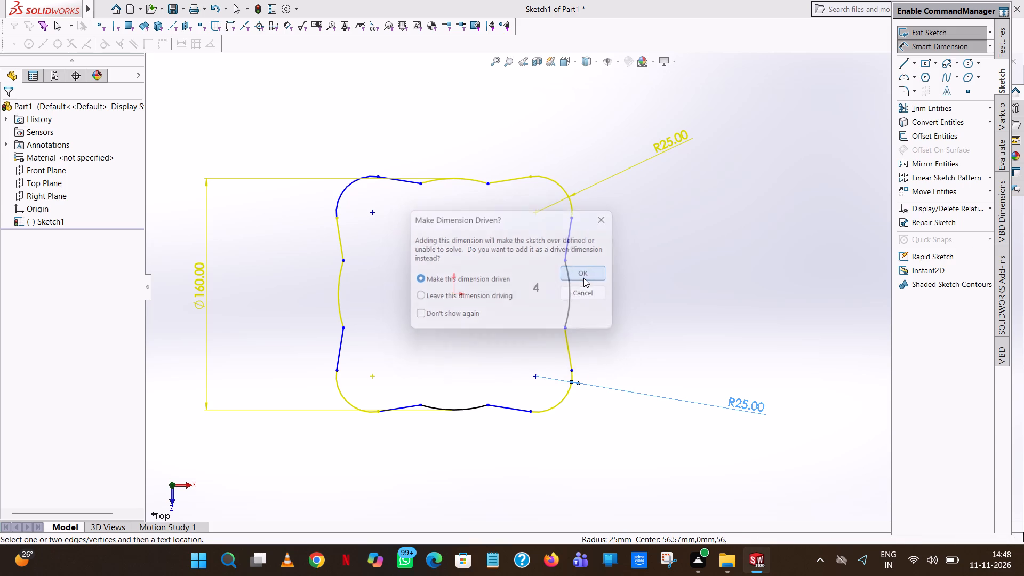
Dimension the vertical distance between the origin and the lower-right lobe's arc centre, keeping its current value.
click(457, 297)
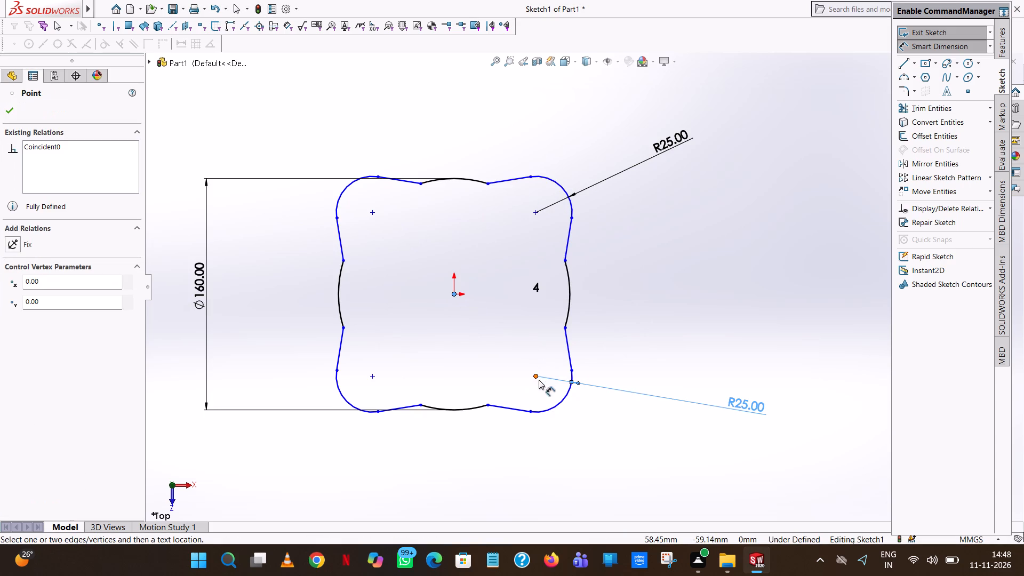
click(538, 378)
click(661, 356)
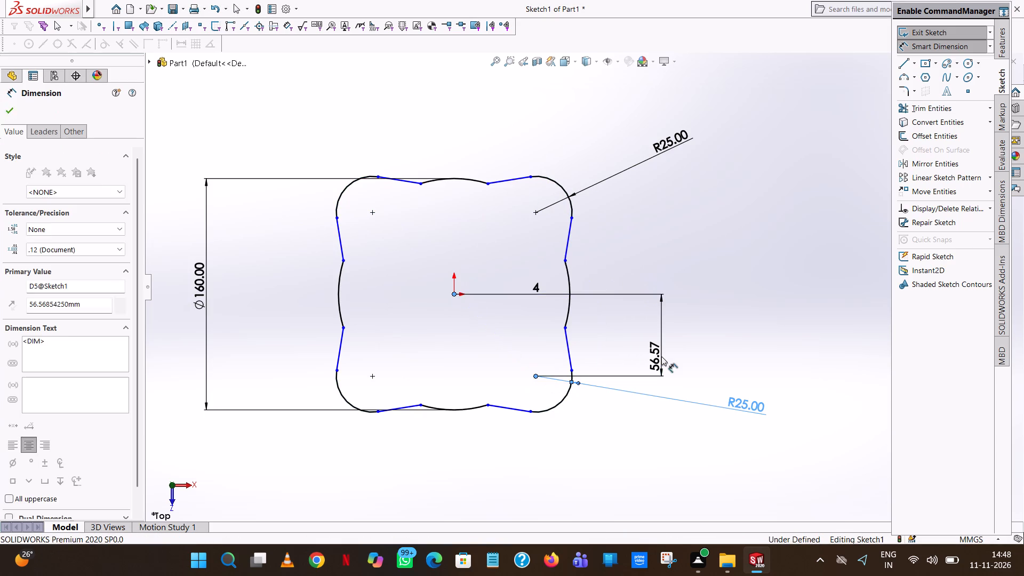
click(609, 345)
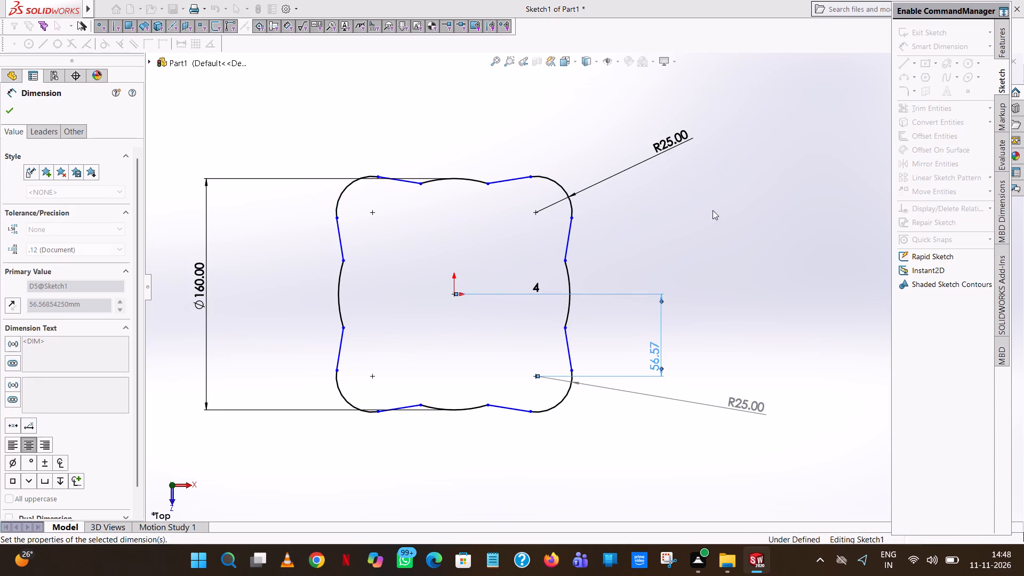
click(713, 210)
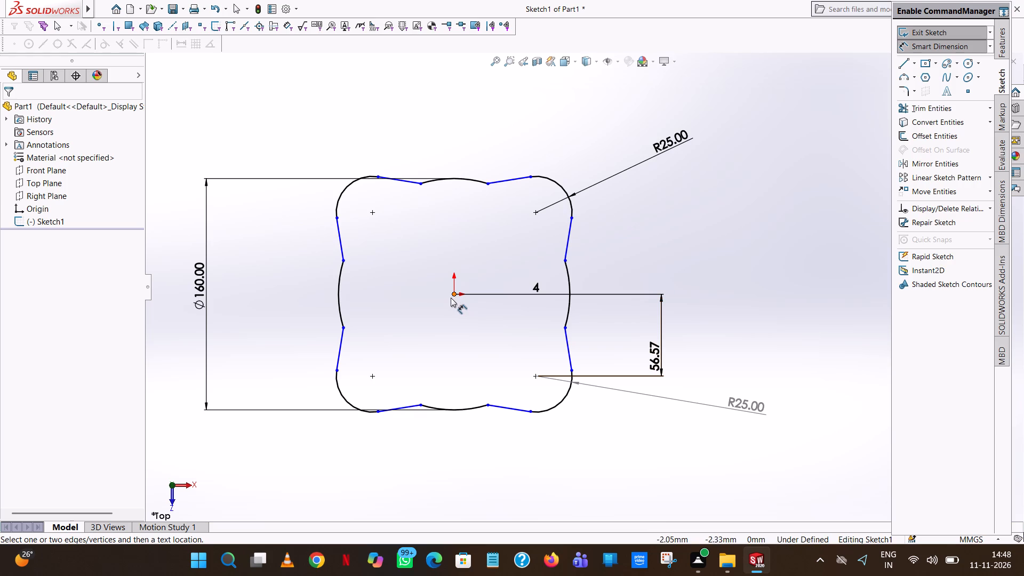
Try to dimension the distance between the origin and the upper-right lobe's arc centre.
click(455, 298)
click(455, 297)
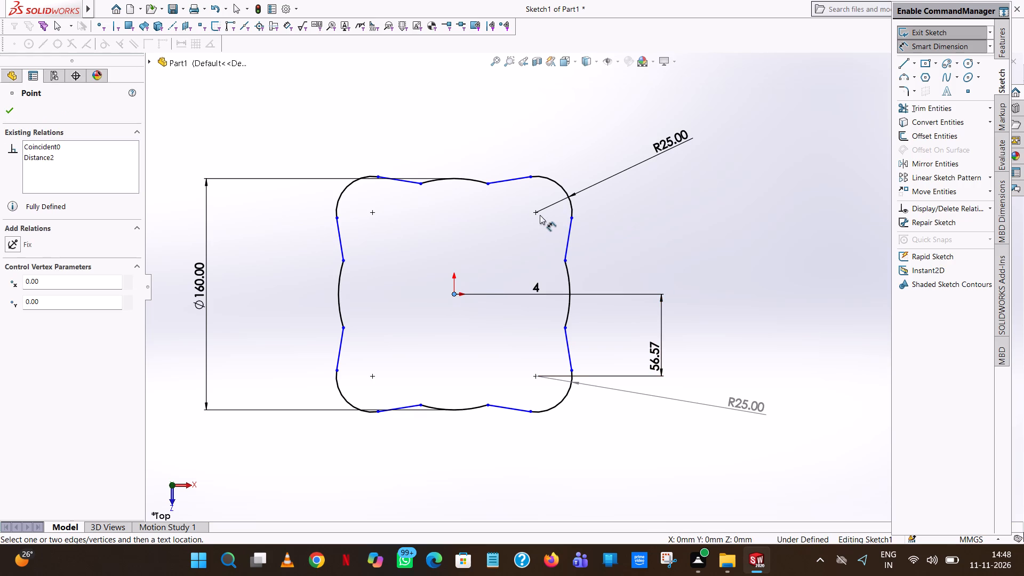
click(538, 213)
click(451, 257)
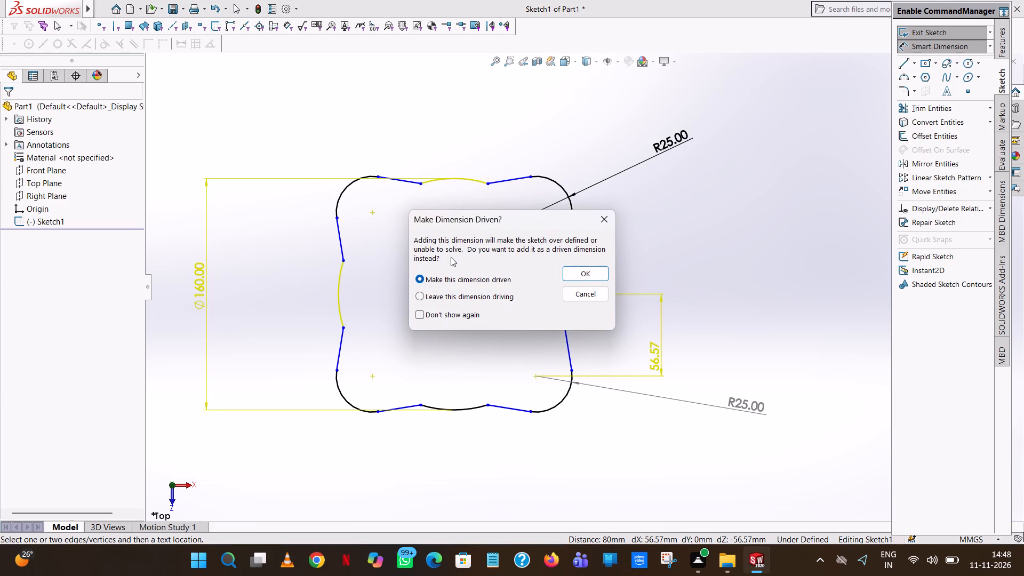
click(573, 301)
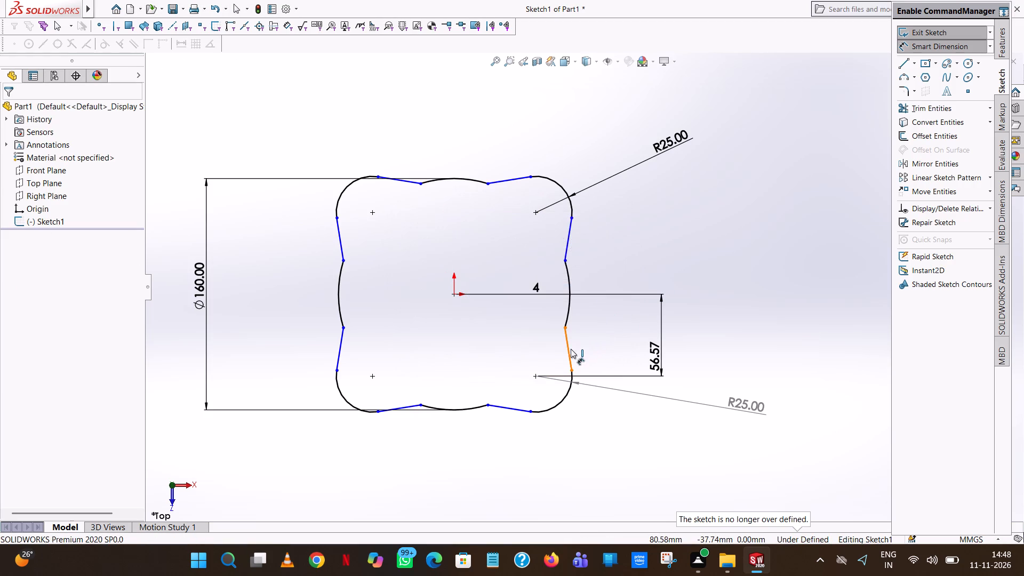
Dimension the vertical spans of the lower and upper tangent lines on the profile's right side, keeping their current values.
click(571, 349)
click(609, 348)
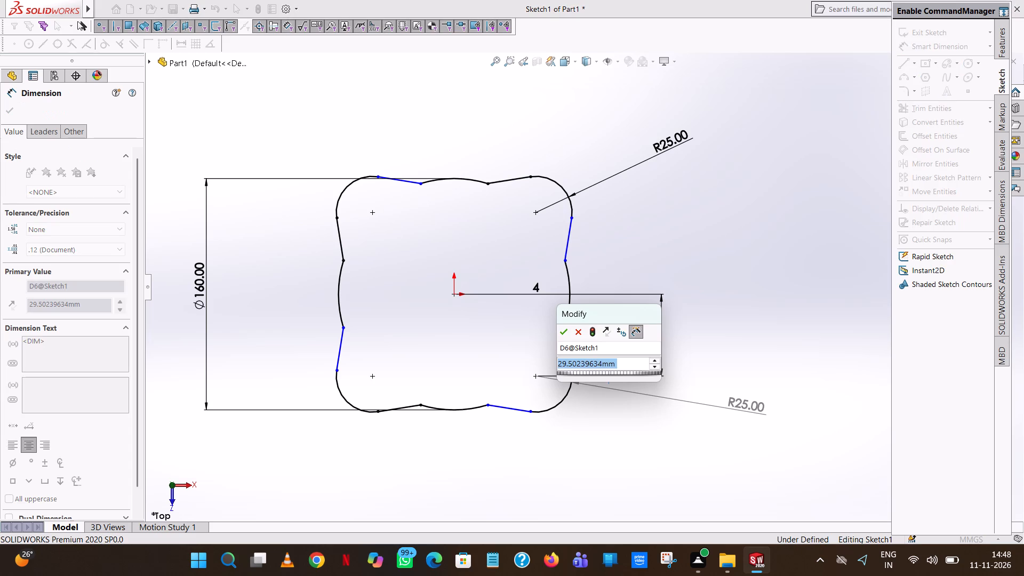
click(563, 330)
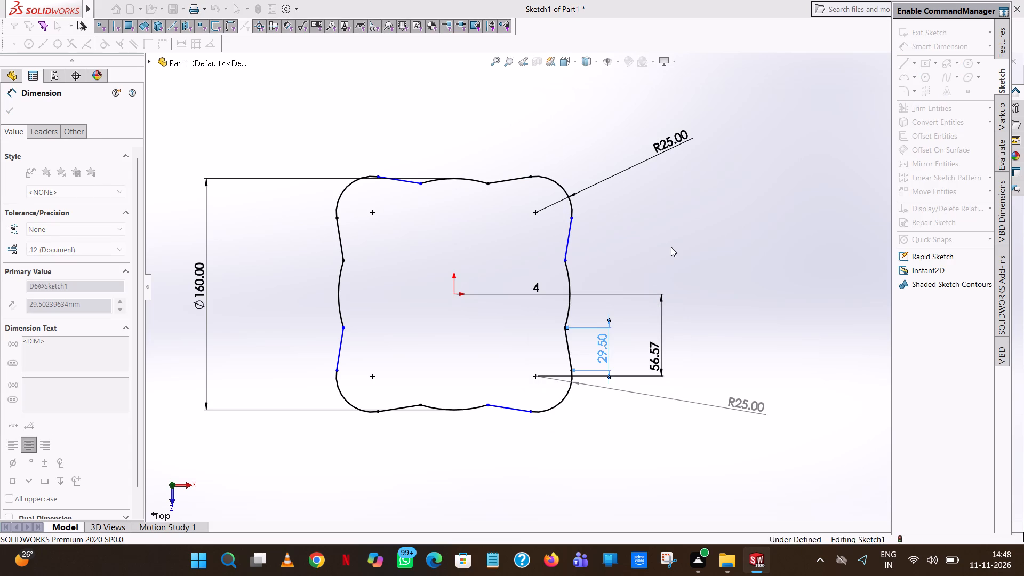
click(671, 247)
click(567, 241)
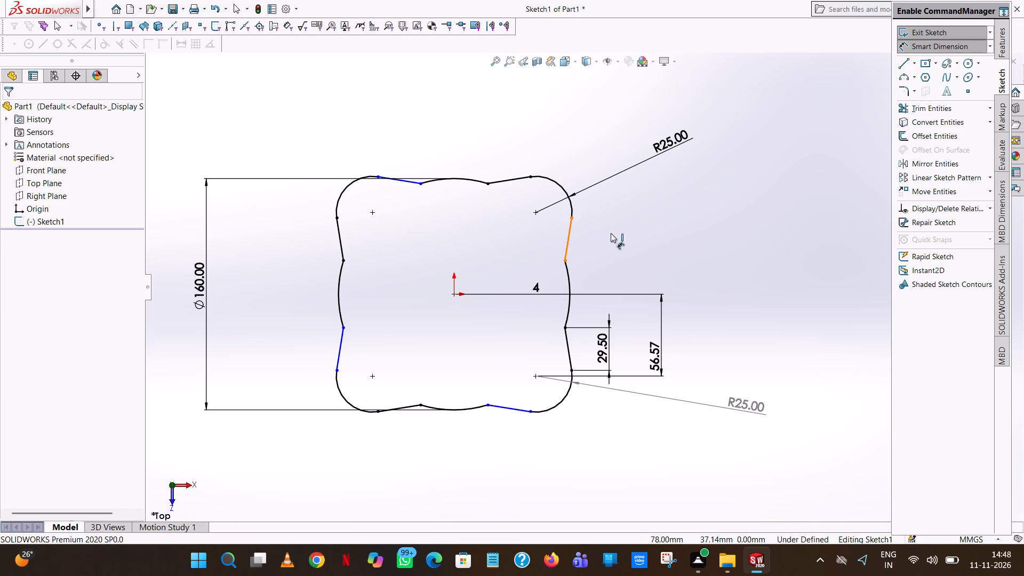
click(612, 233)
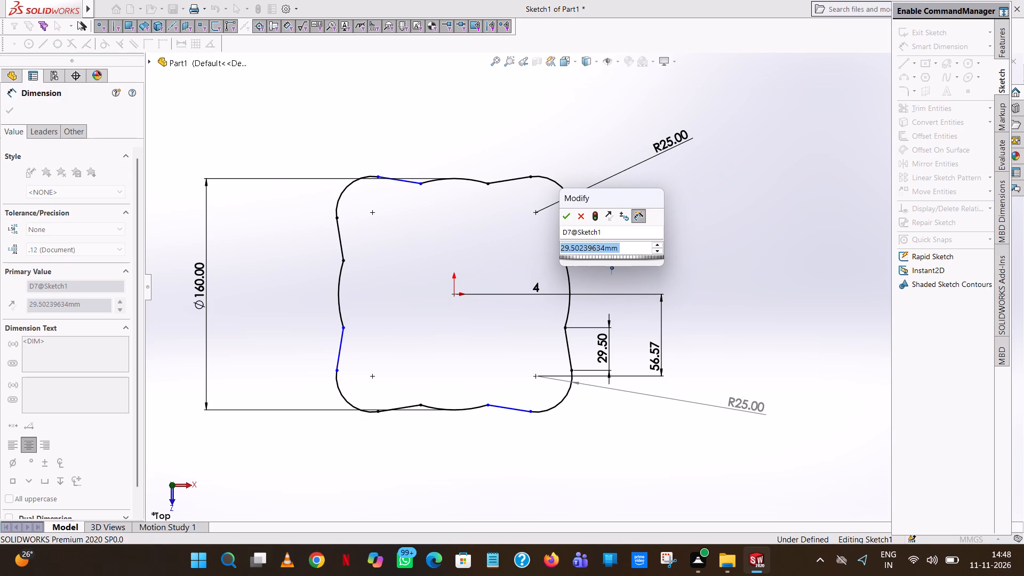
click(567, 221)
click(703, 210)
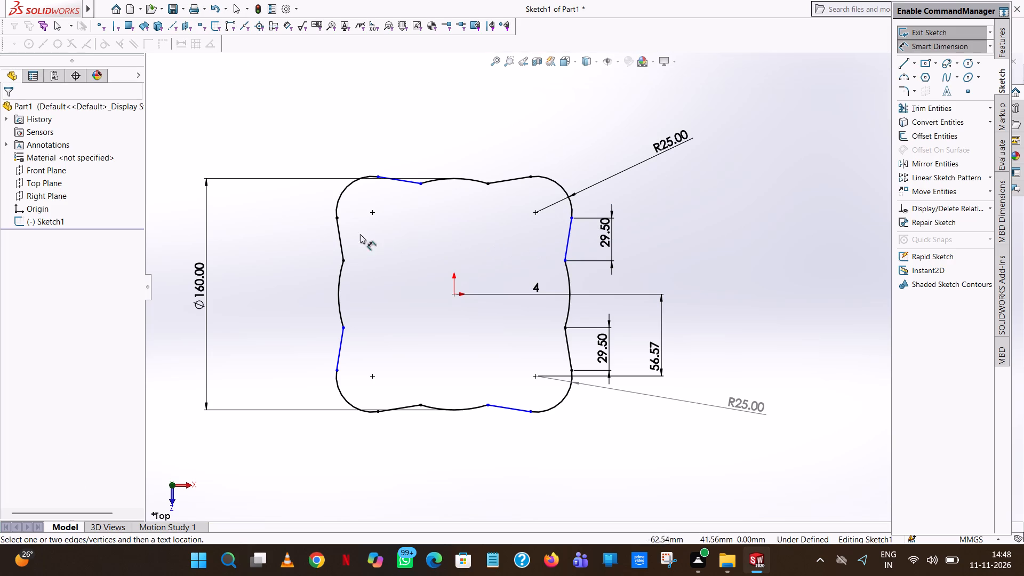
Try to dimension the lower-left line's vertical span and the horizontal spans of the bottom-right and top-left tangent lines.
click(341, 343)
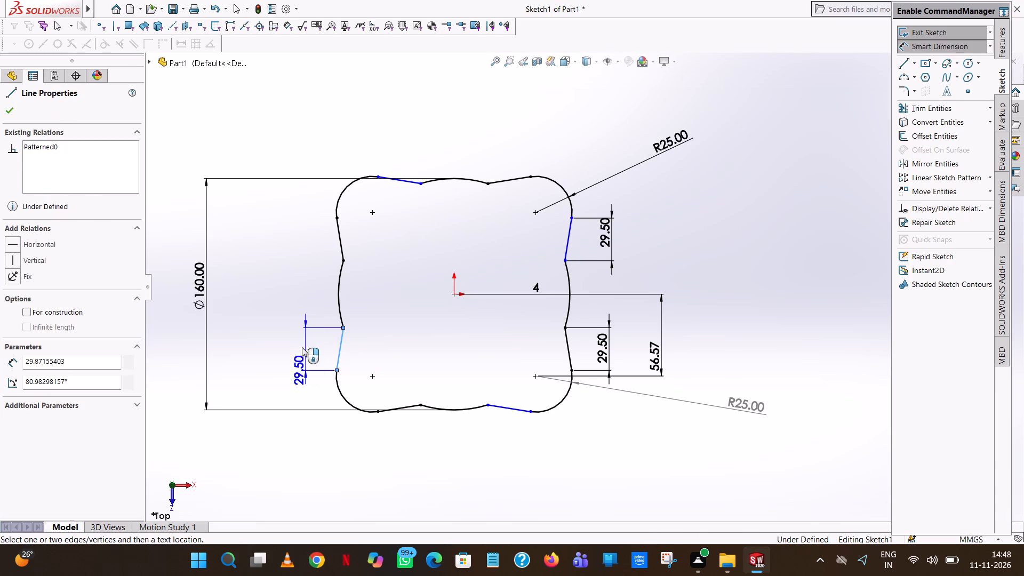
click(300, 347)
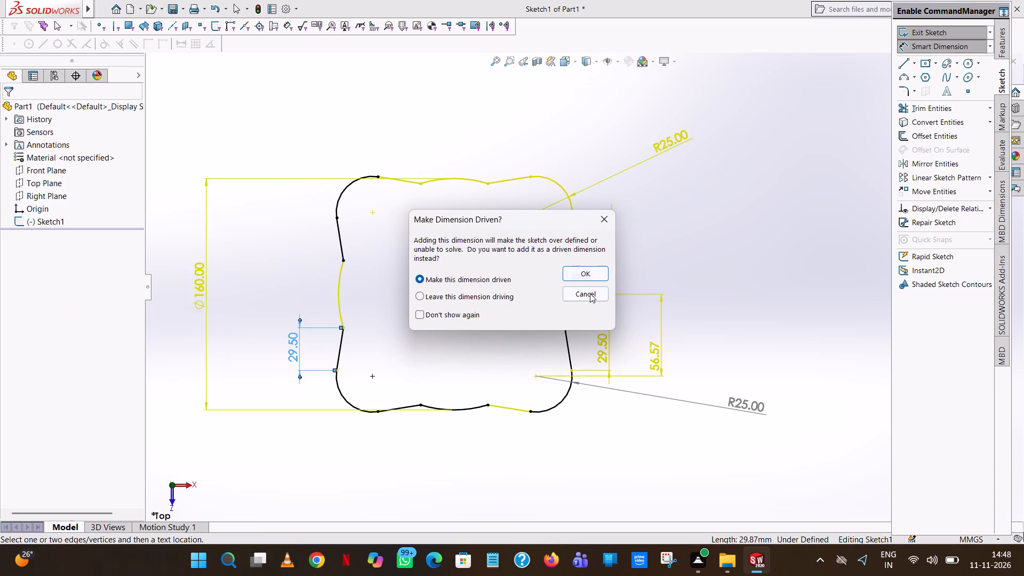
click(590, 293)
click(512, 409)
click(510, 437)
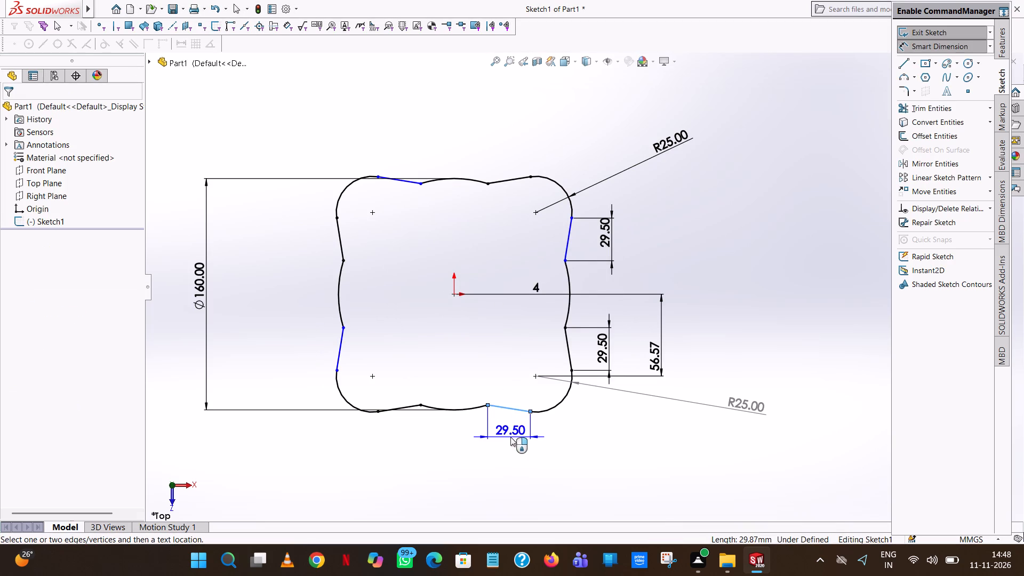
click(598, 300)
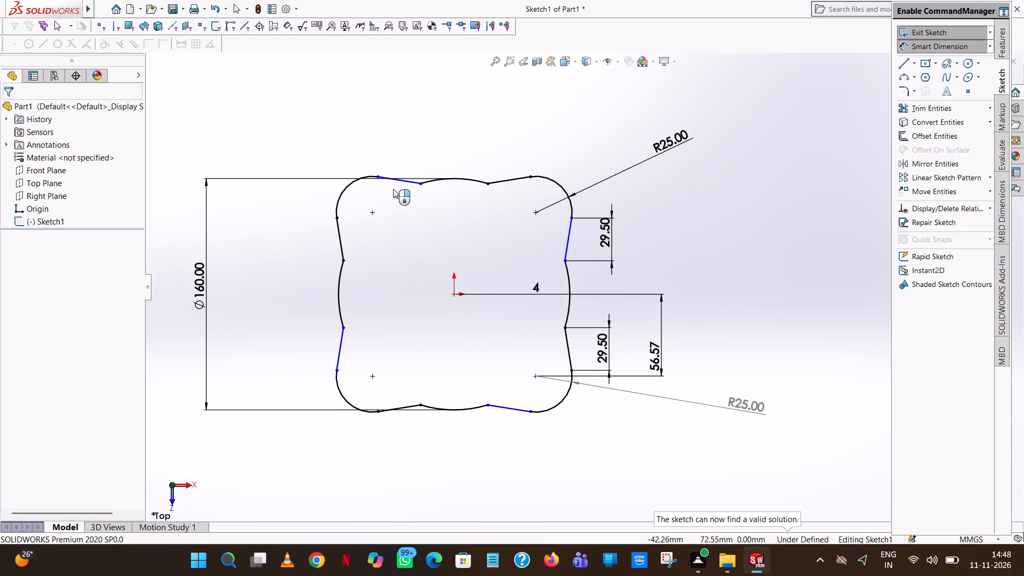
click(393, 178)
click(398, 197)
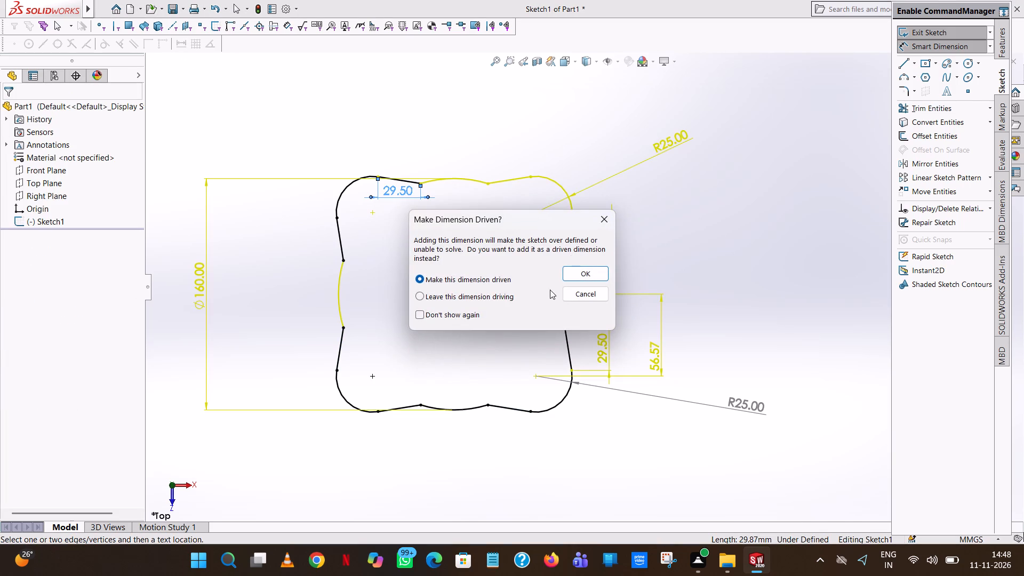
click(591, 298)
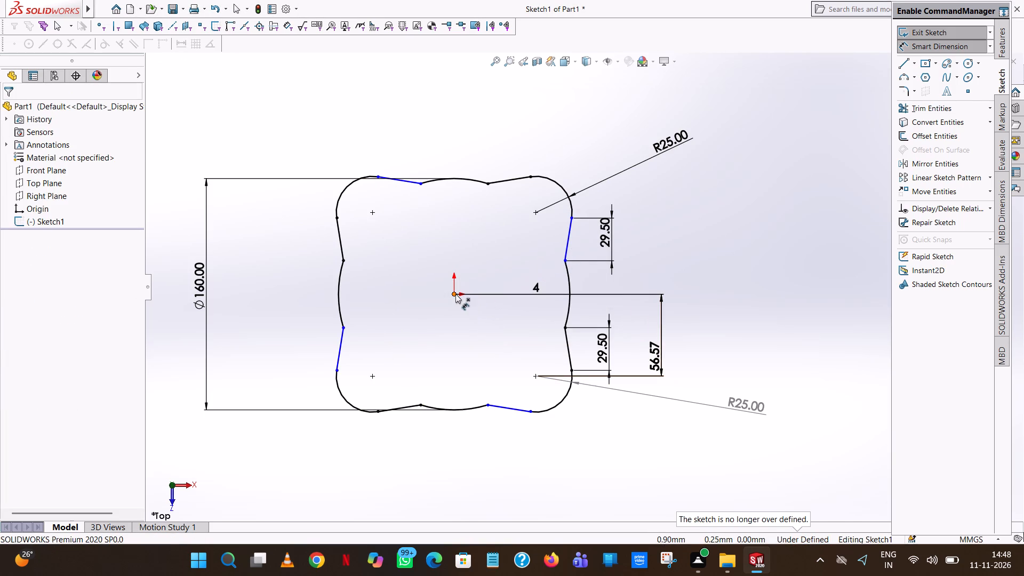
Dimension the perpendicular distance from the origin to the upper tangent line on the profile's right side, keeping its current value.
click(455, 294)
click(567, 235)
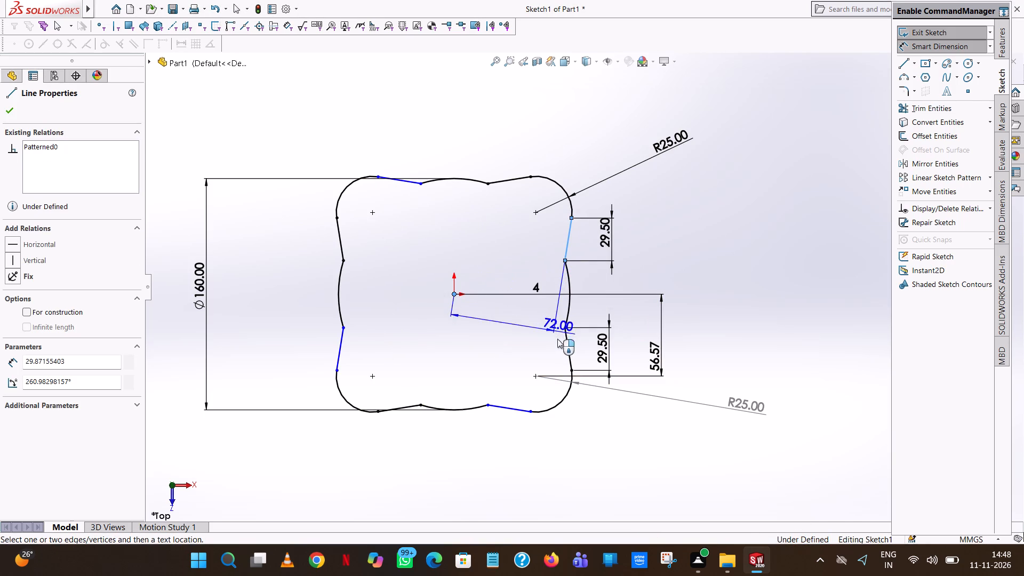
click(553, 347)
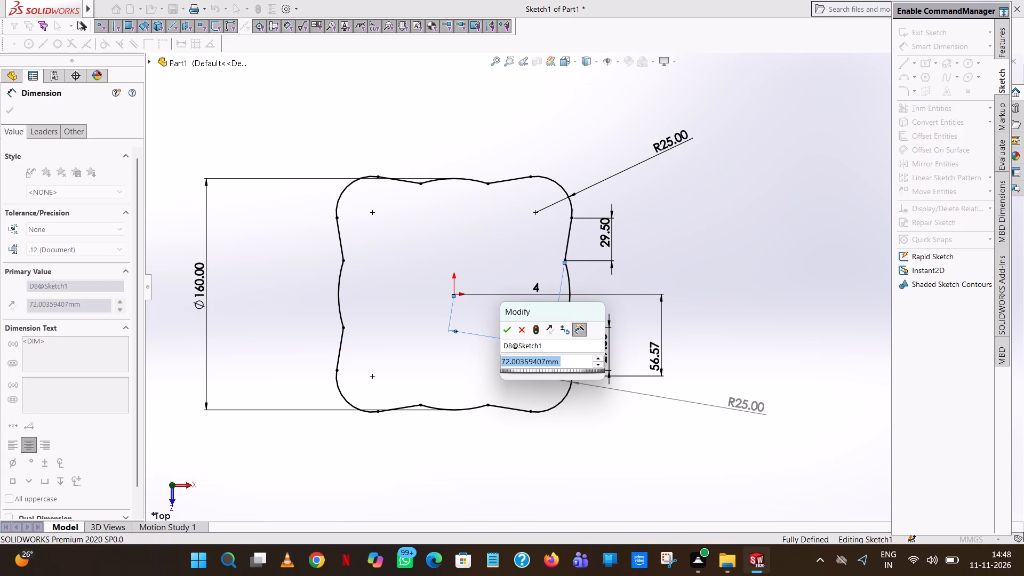
click(503, 330)
click(713, 245)
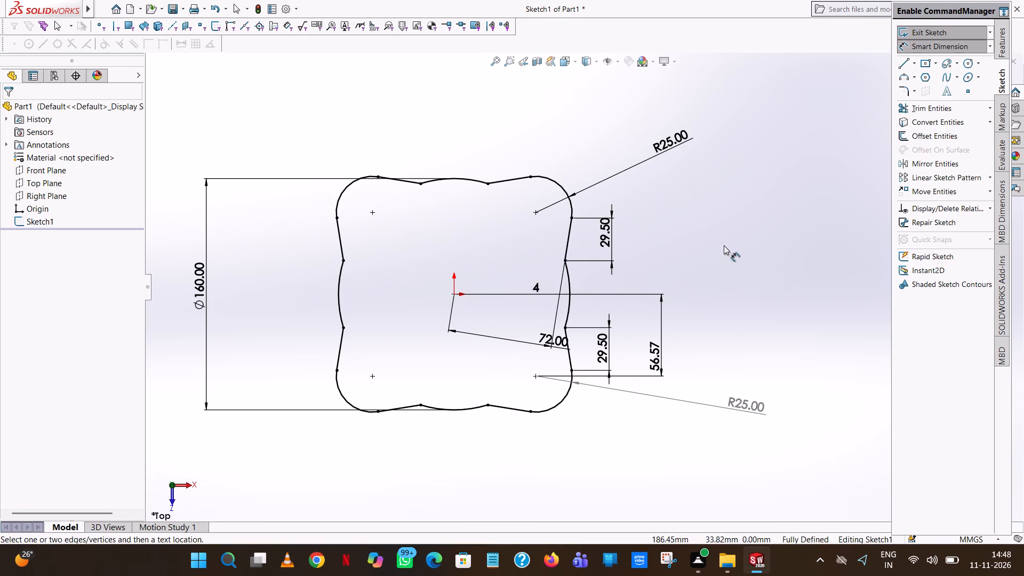
click(761, 253)
click(679, 187)
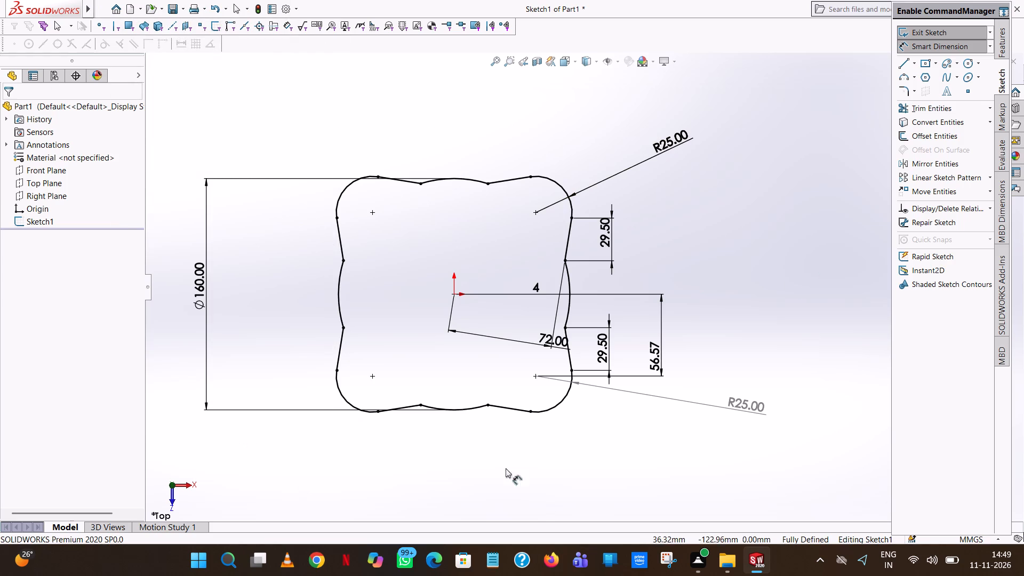
Extrude the lobed profile as a blind boss 20 mm deep from the sketch plane.
scroll(520, 337, up, 4)
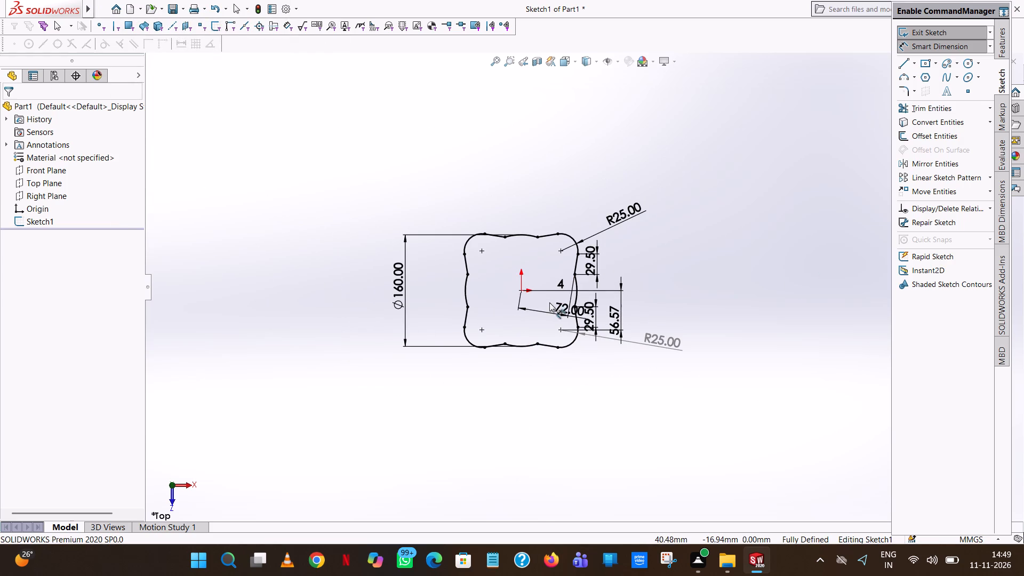
scroll(555, 302, down, 1)
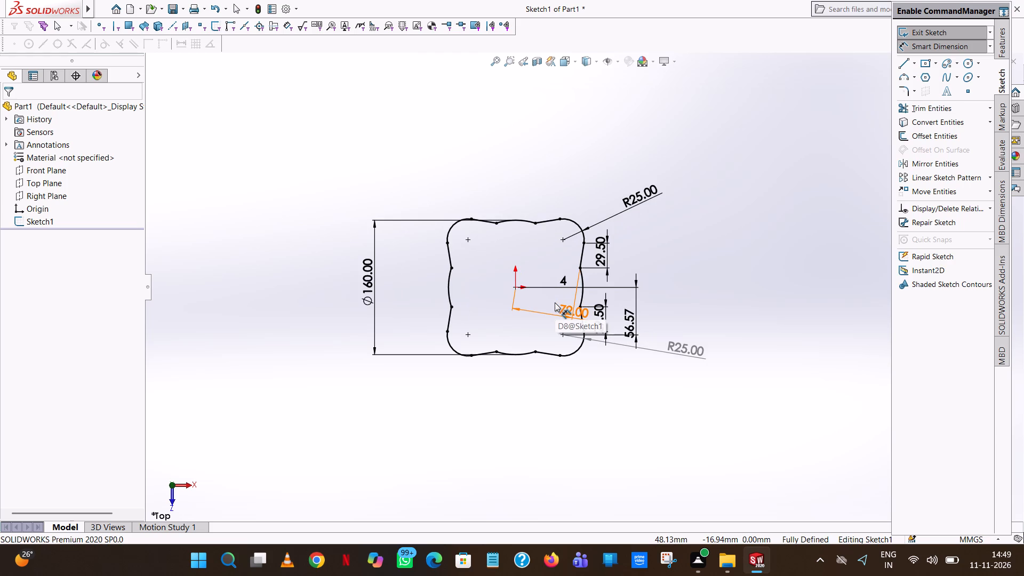
click(1003, 35)
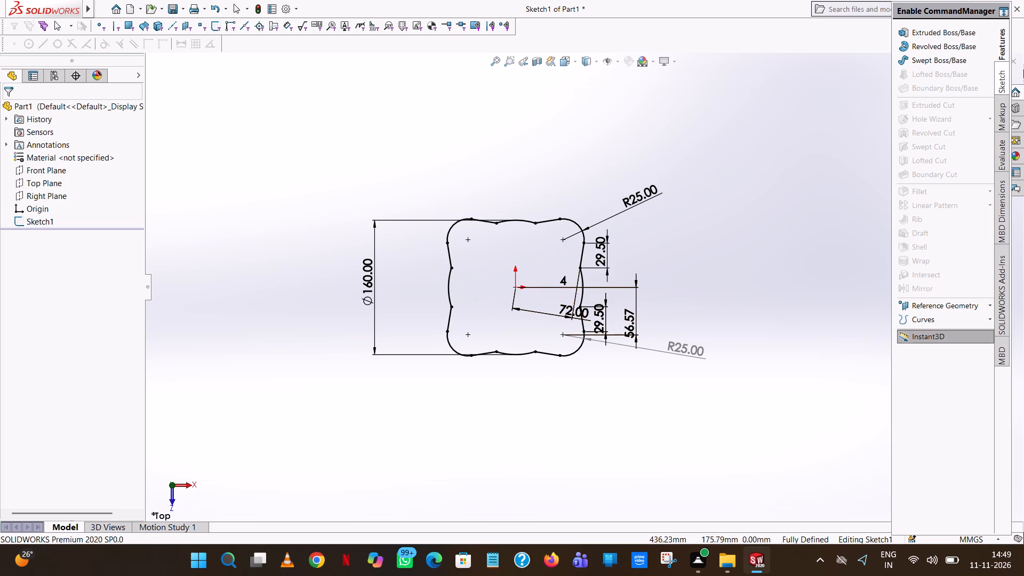
click(1007, 46)
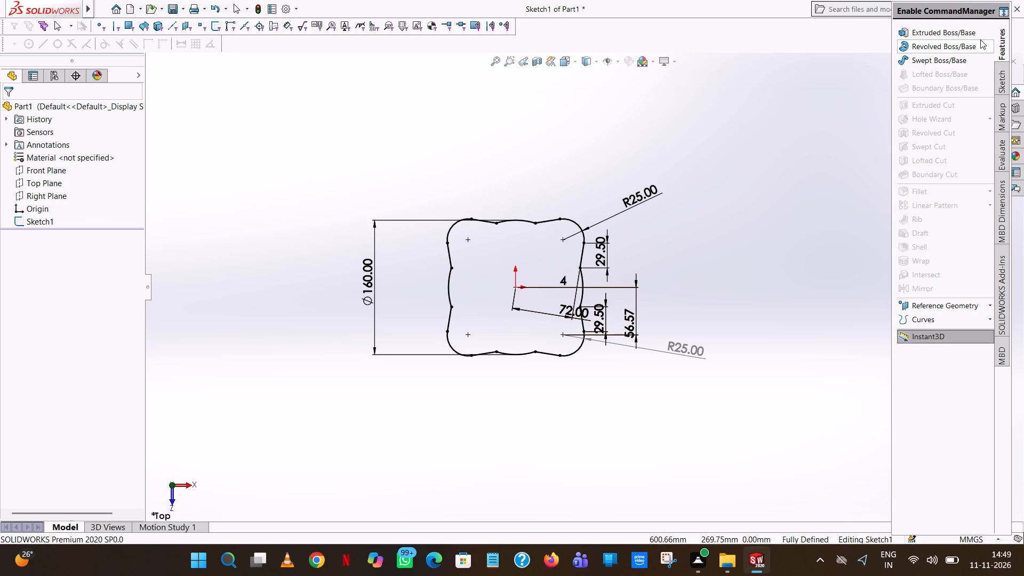
click(979, 34)
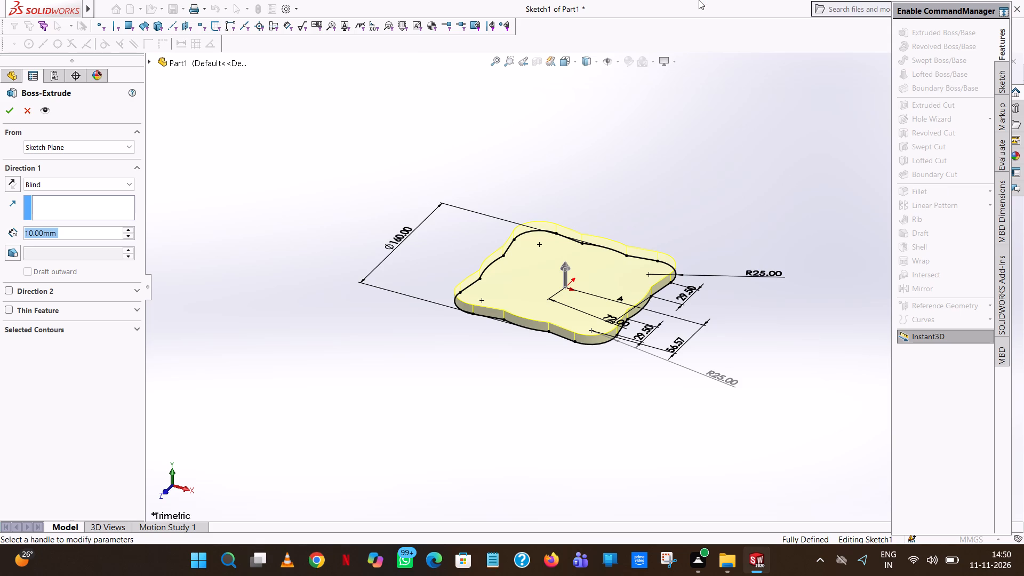
text(20)
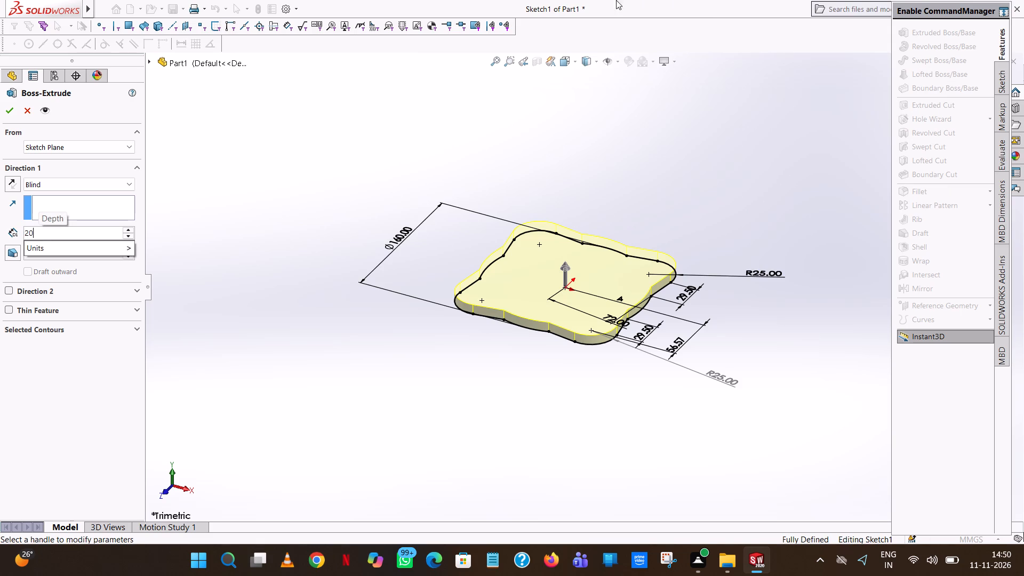
click(4, 107)
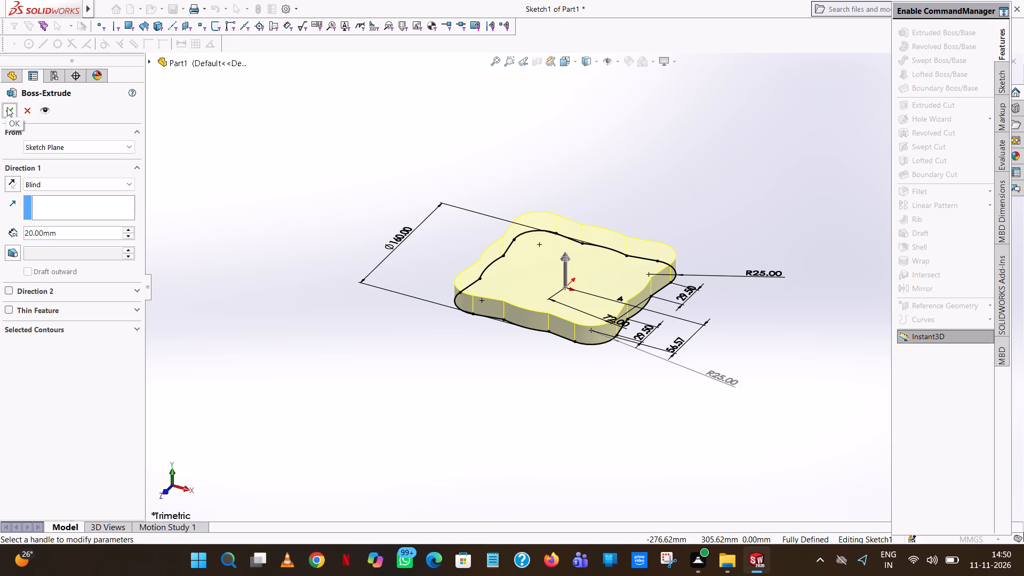
click(7, 107)
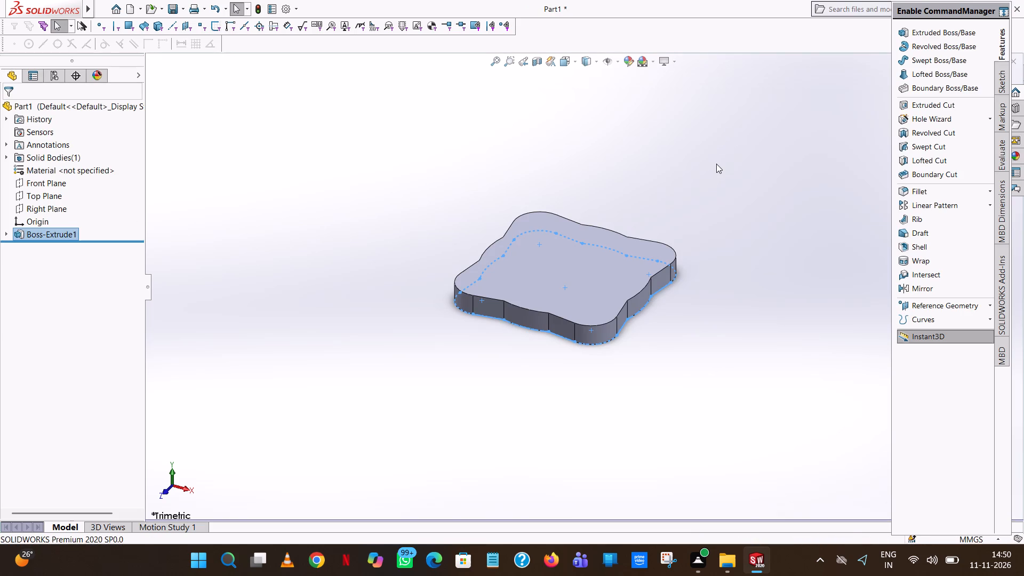
click(716, 164)
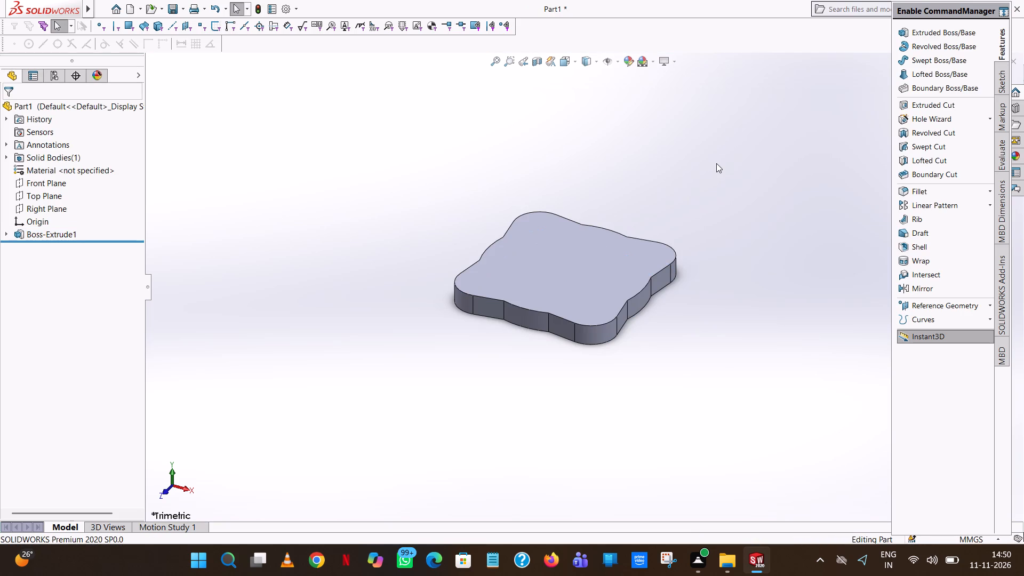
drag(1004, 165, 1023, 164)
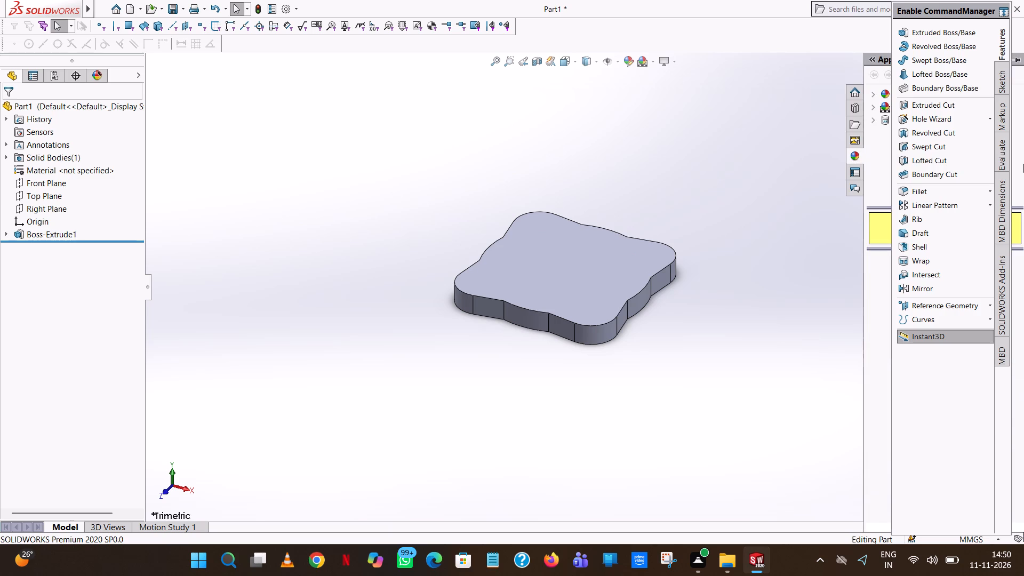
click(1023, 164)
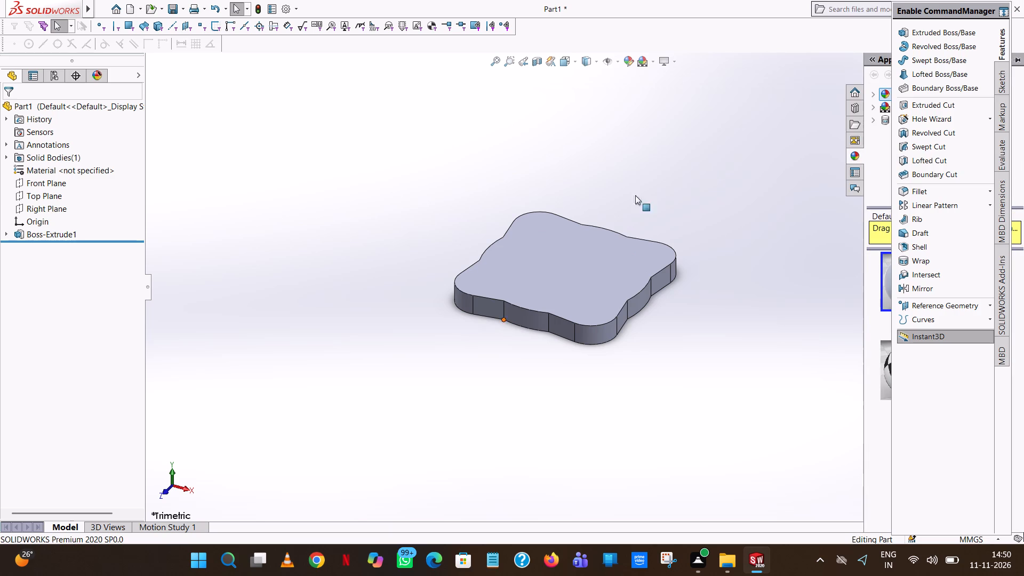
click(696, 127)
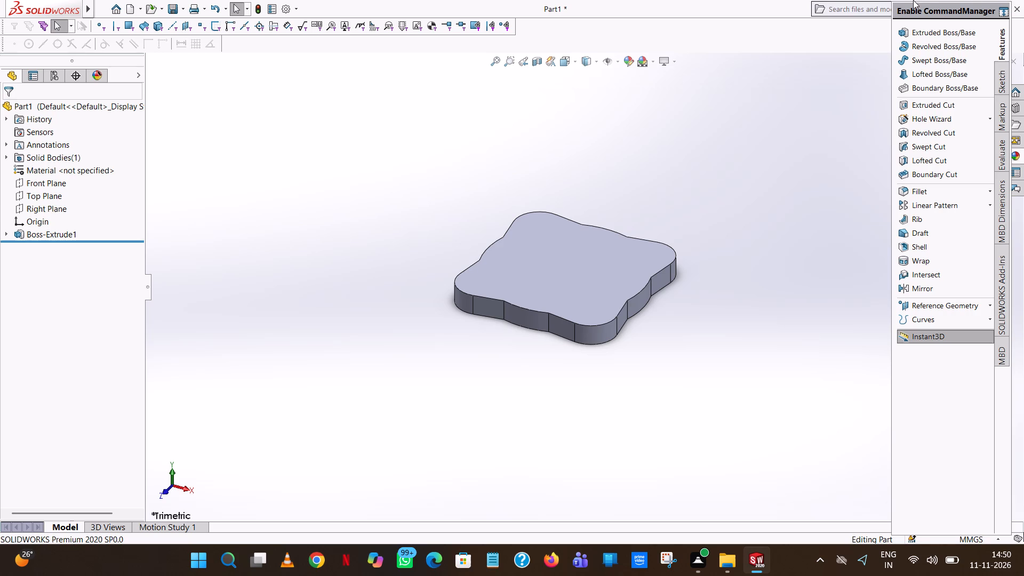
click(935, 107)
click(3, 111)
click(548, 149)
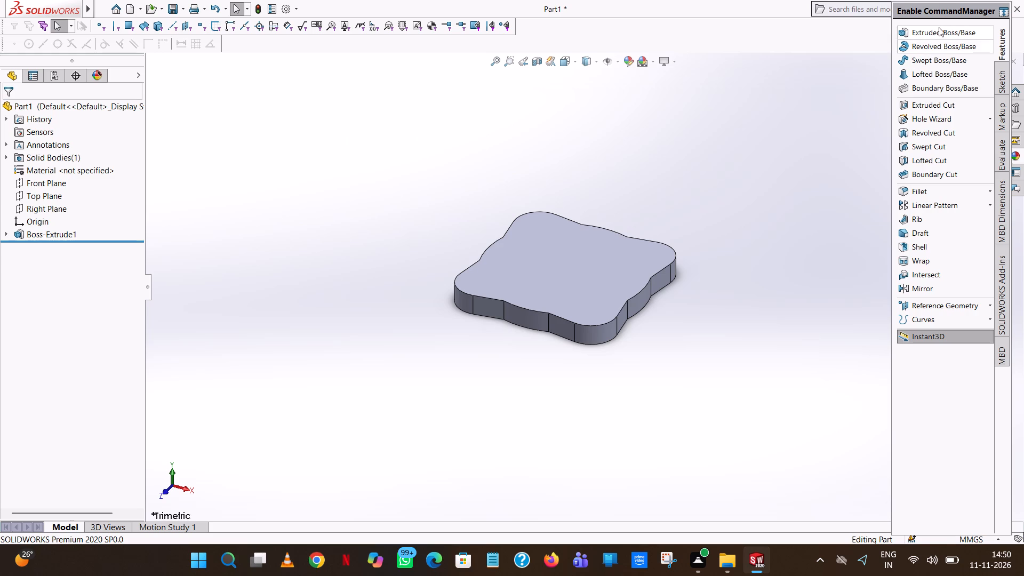
Start an extruded boss sketch on the top face of the lobed base and view it face-on.
click(939, 27)
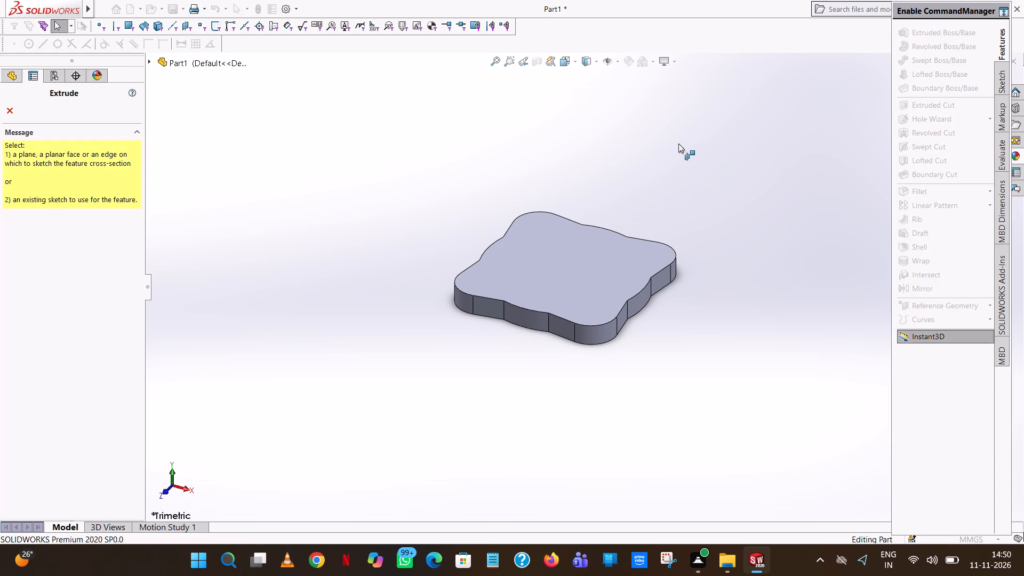
click(574, 265)
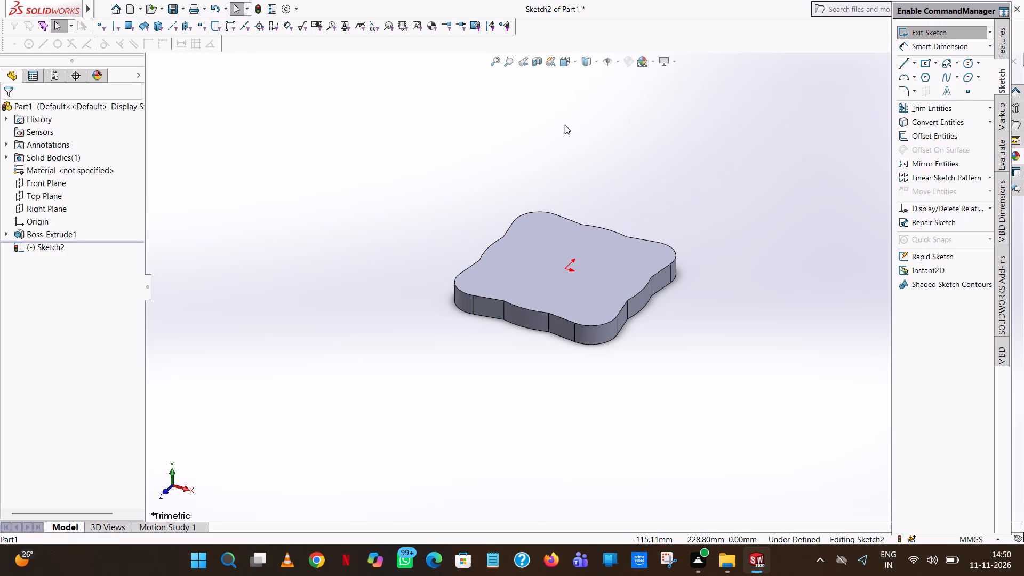
scroll(521, 149, up, 1)
middle_drag(516, 169, 509, 305)
scroll(498, 294, down, 1)
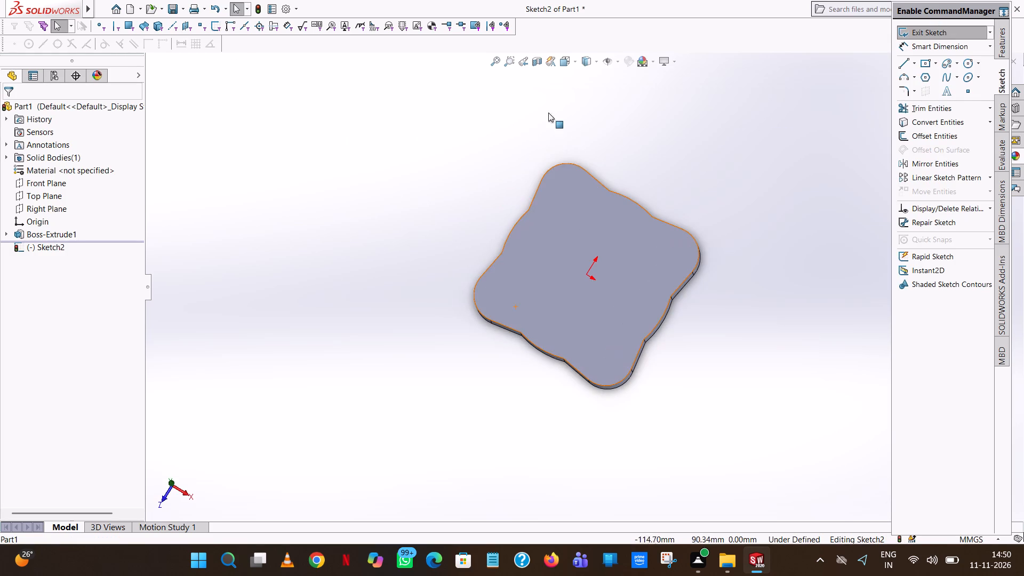
click(574, 66)
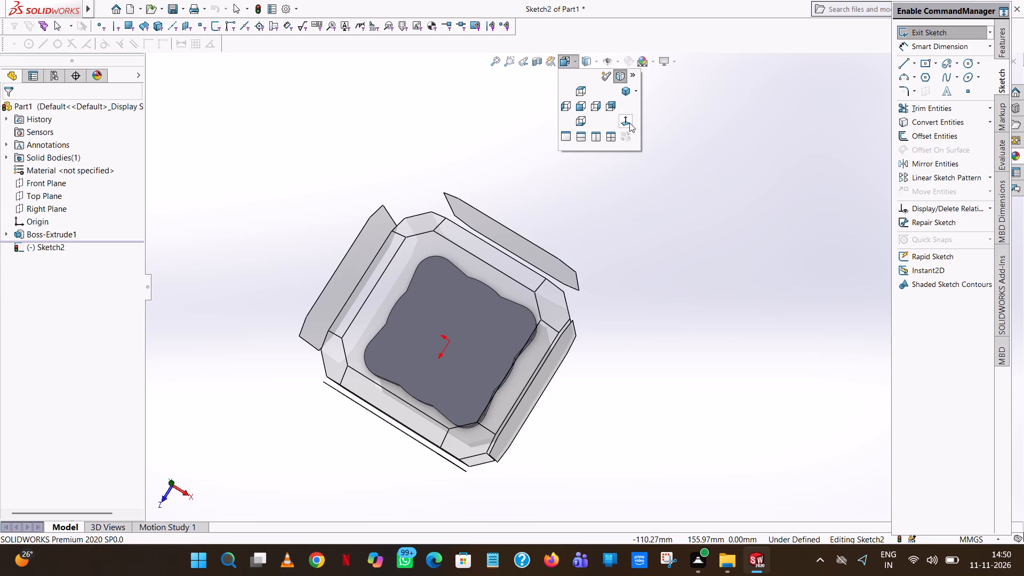
click(629, 123)
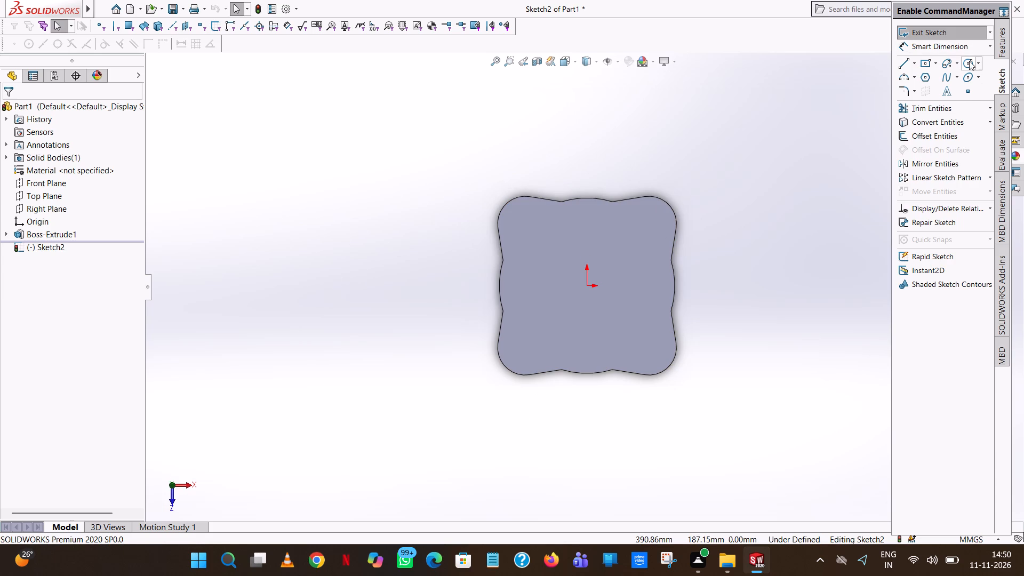
Draw a 50 mm vertical line up from the origin and a 50 mm horizontal line rightward from its upper end.
click(906, 63)
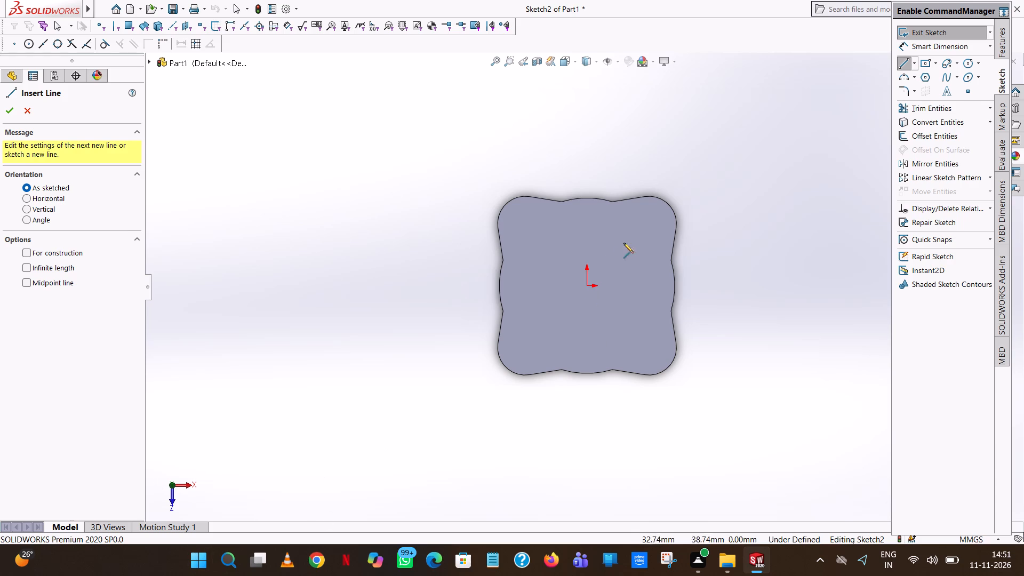
click(586, 286)
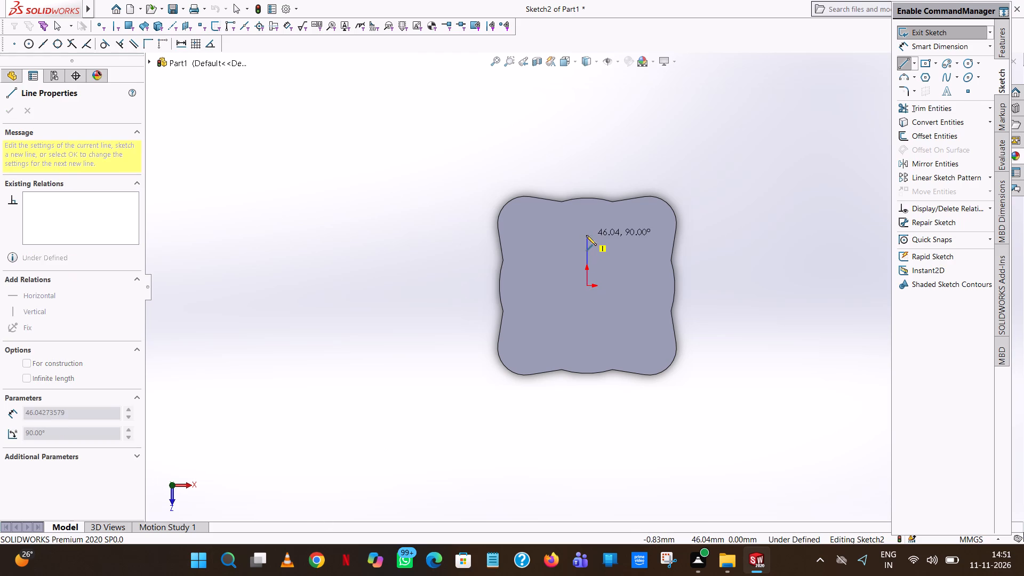
click(586, 235)
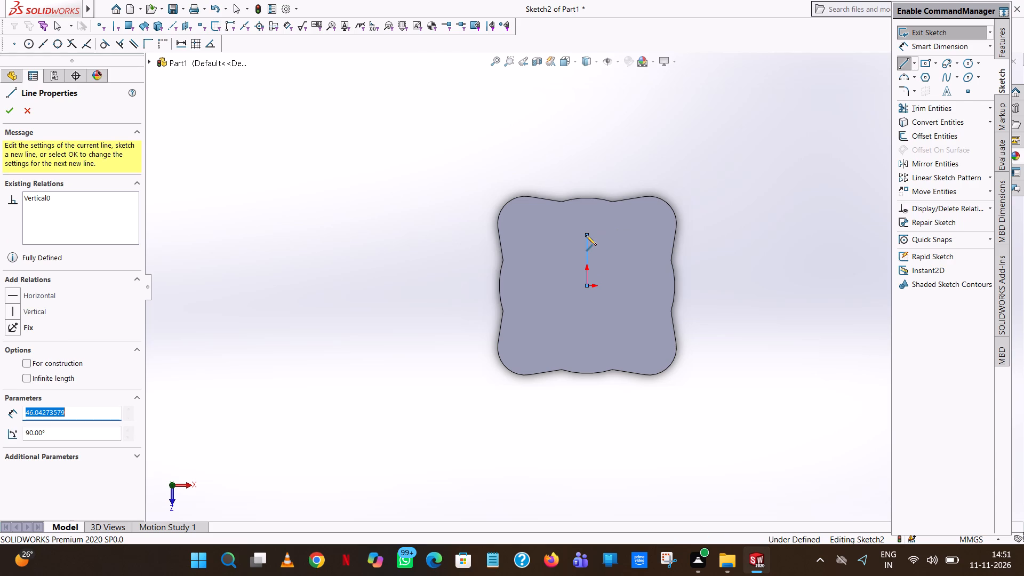
text(50)
key(Return)
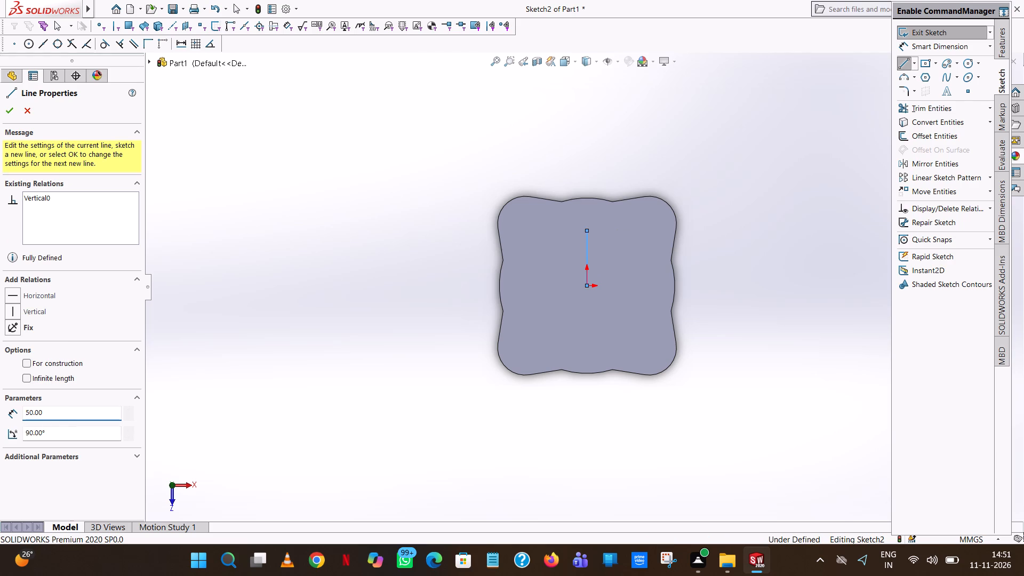
click(636, 232)
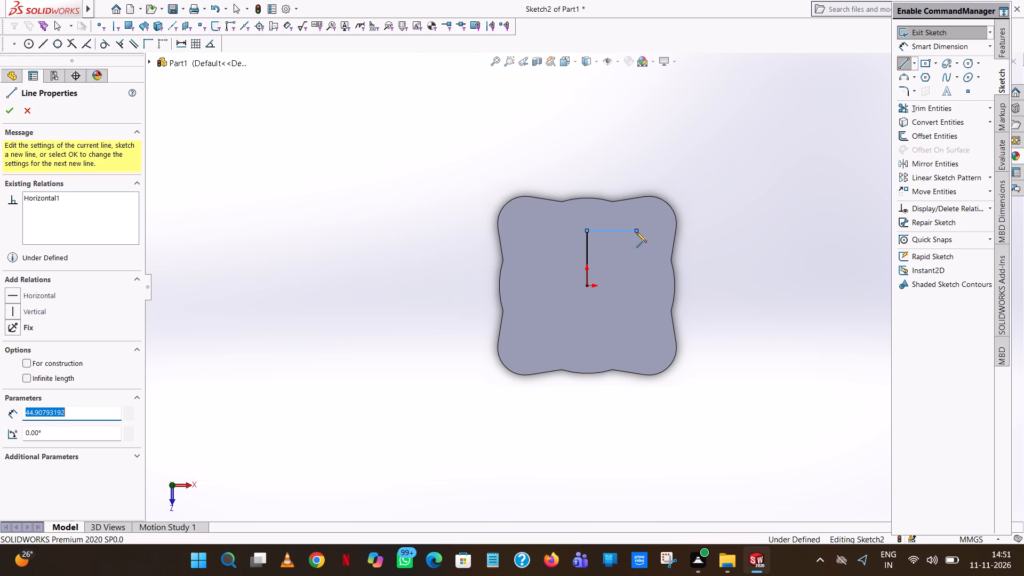
text(50)
key(Return)
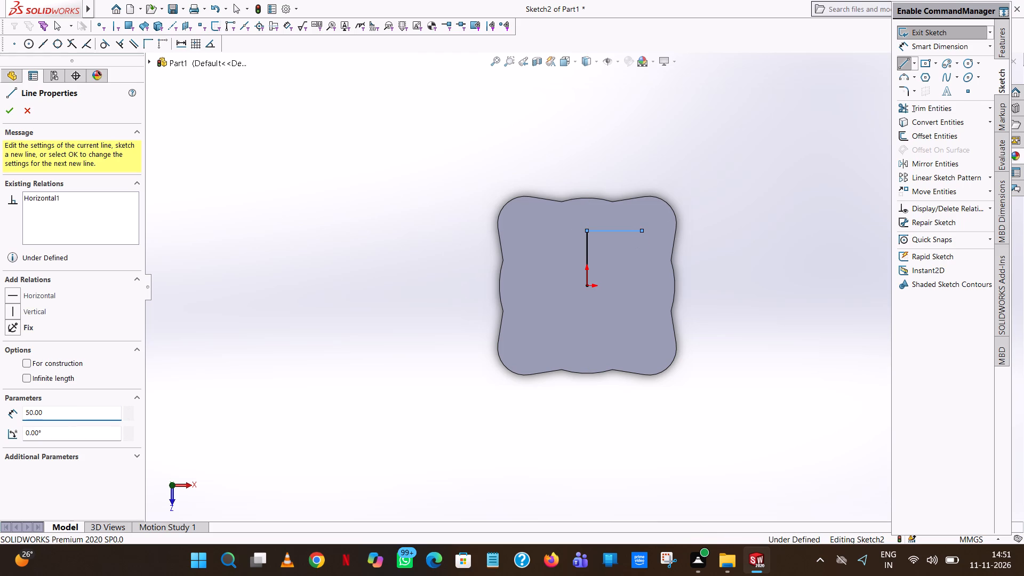
Continue the line chain with a 100 mm vertical side downward and a bottom side about 78 mm long leftward, and end it.
click(641, 324)
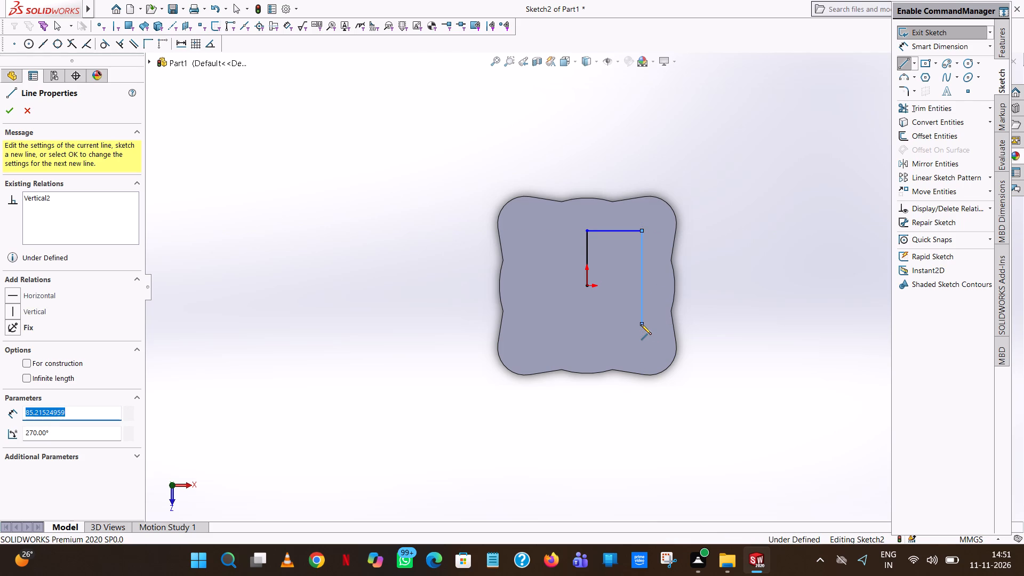
text(100)
key(Return)
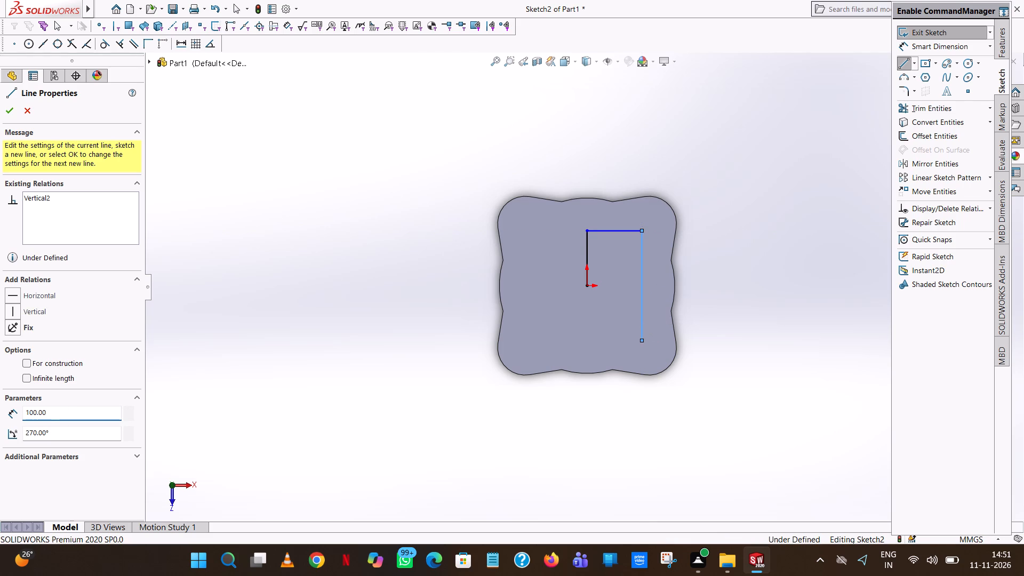
click(556, 341)
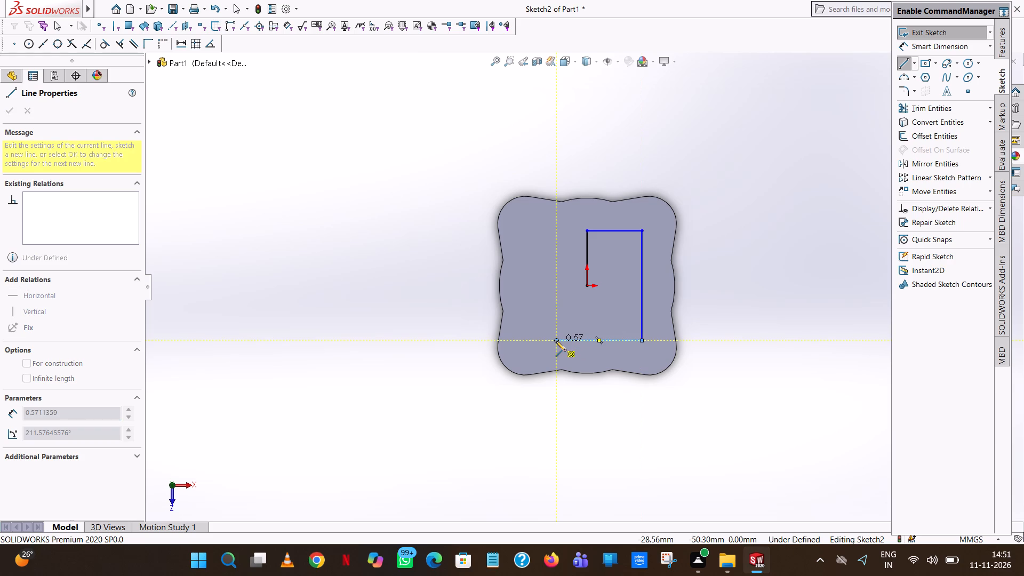
right_click(556, 340)
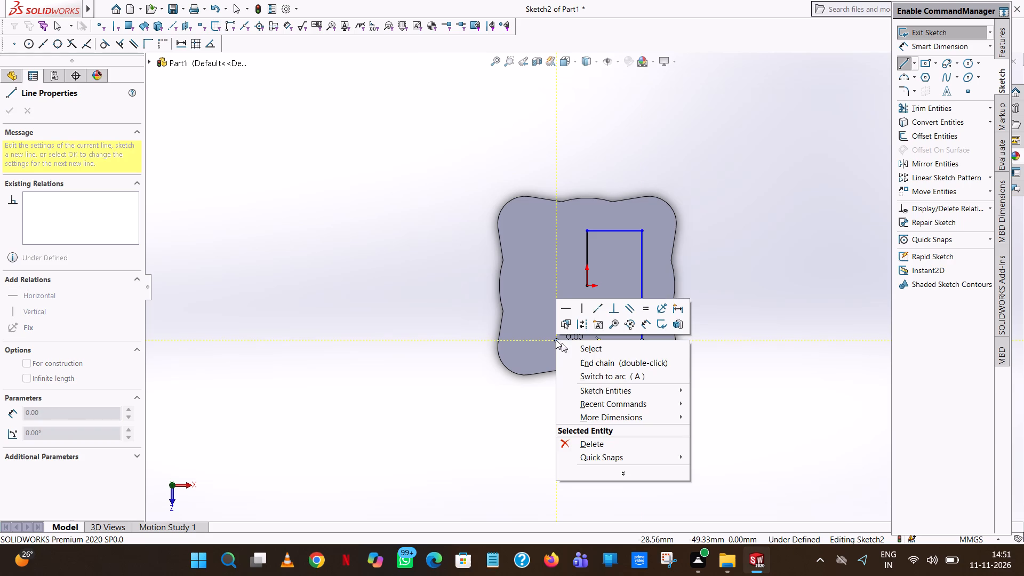
click(585, 346)
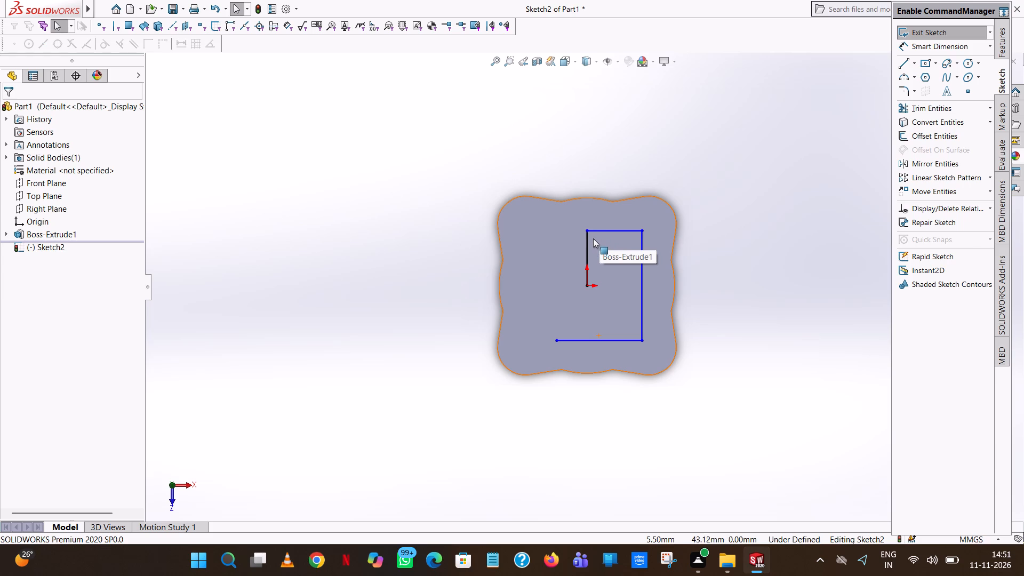
Move the 50 mm horizontal line down to about the origin's level.
drag(621, 228, 759, 287)
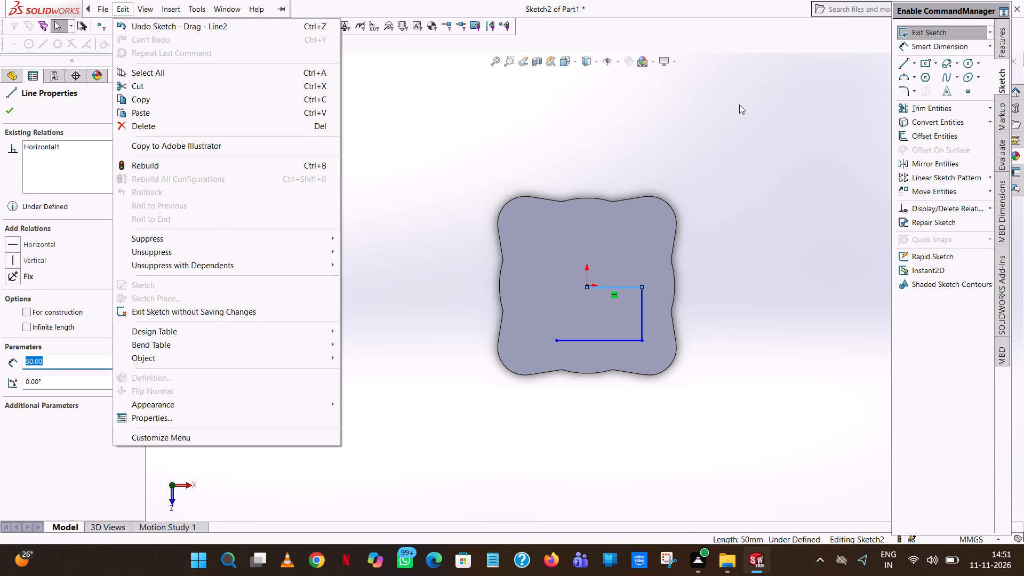
click(735, 107)
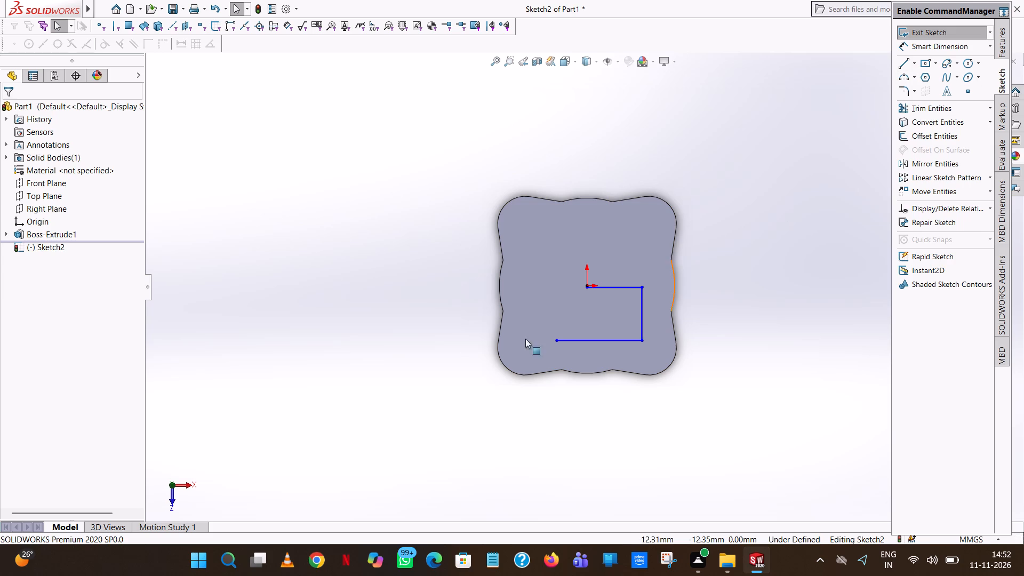
Set the bottom horizontal line's length to 100 mm.
click(602, 340)
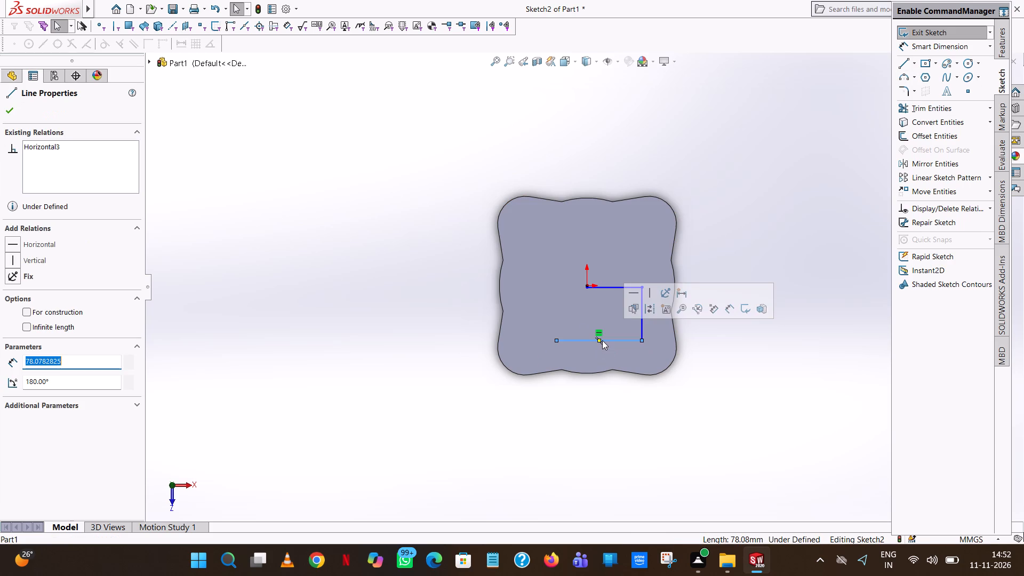
text(100)
key(Return)
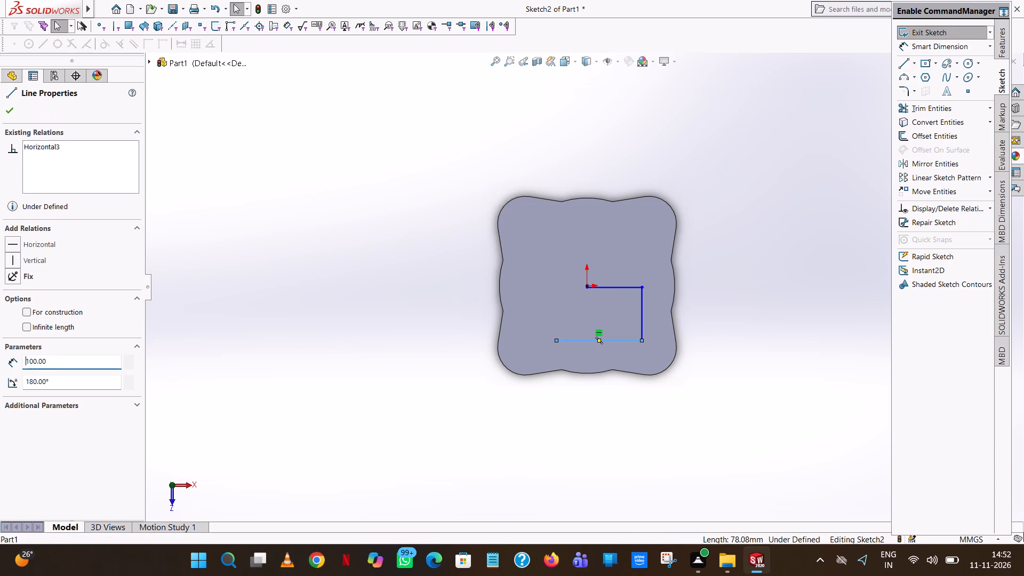
click(803, 131)
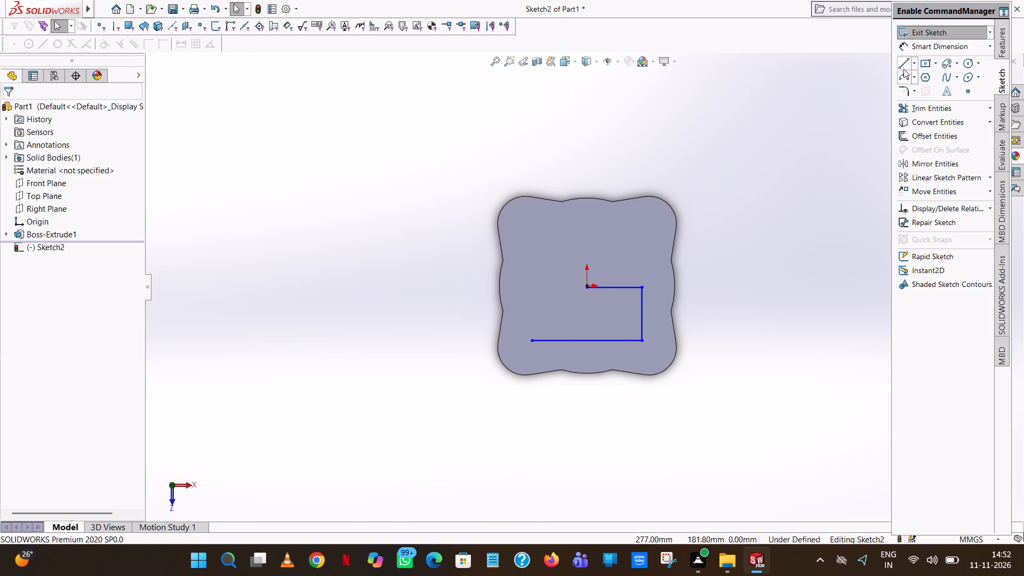
Draw a 100 mm left side, a 100 mm top side, and a vertical line down to the existing right side, closing the square.
click(903, 69)
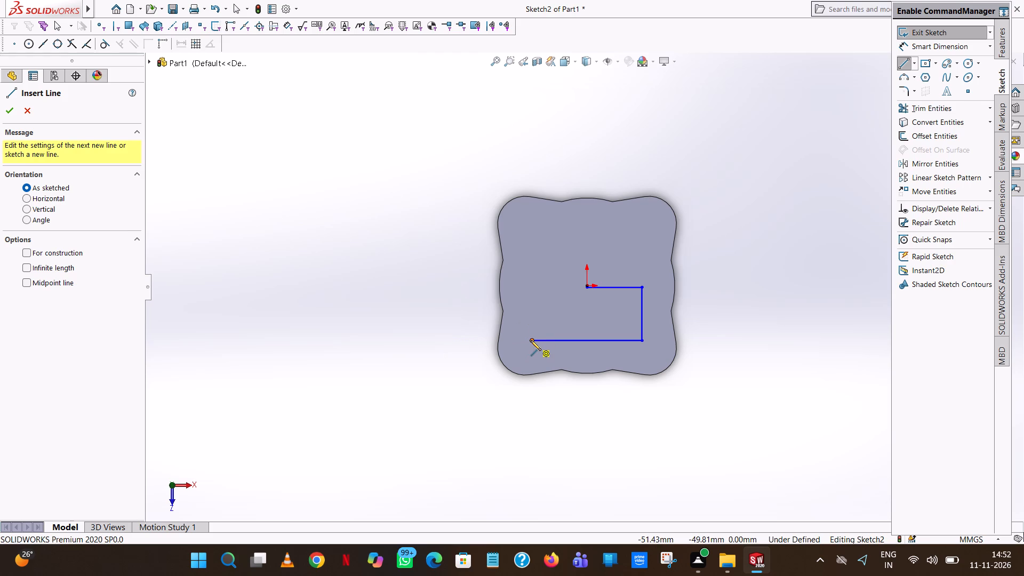
click(531, 340)
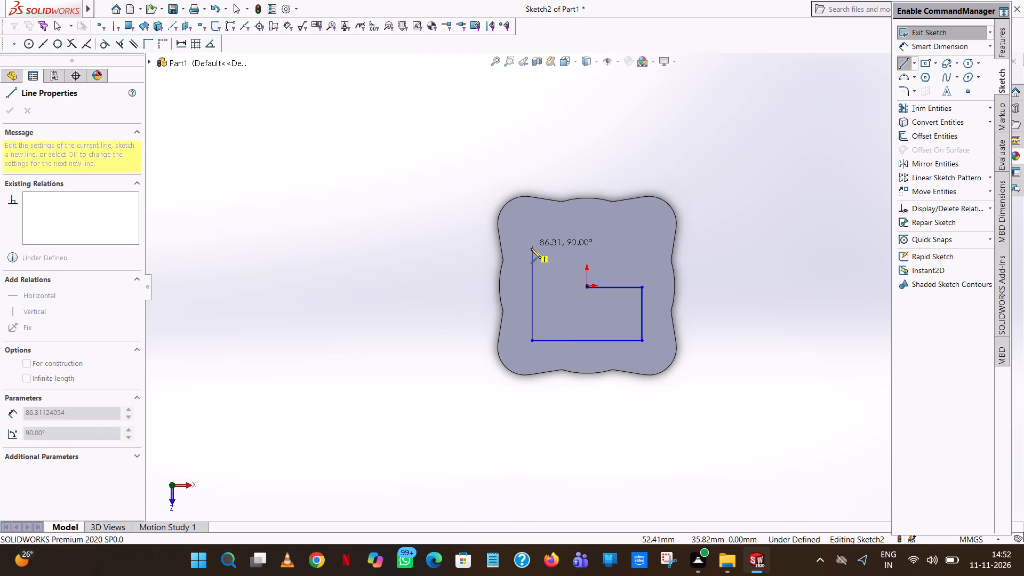
click(531, 249)
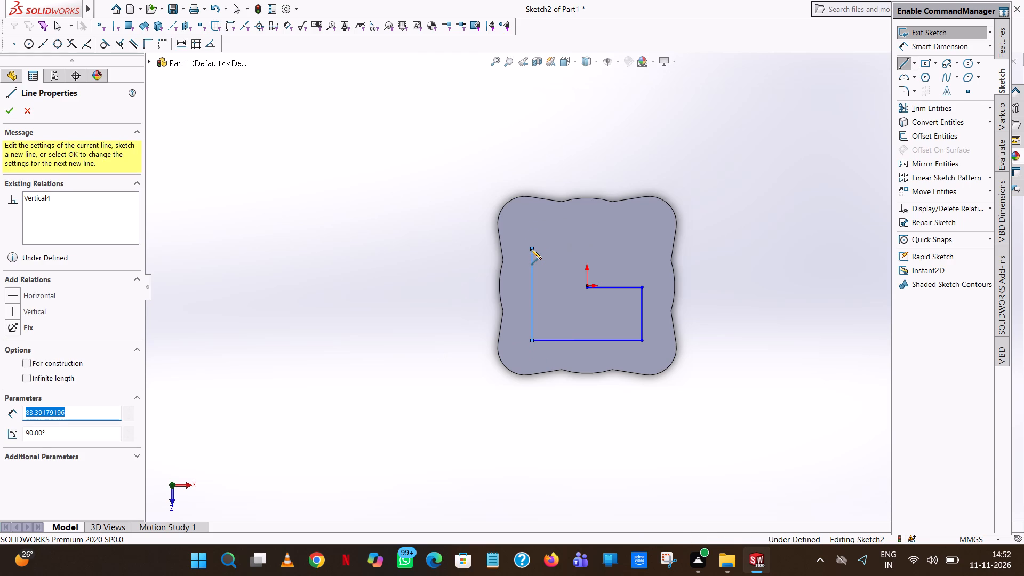
text(100)
key(Return)
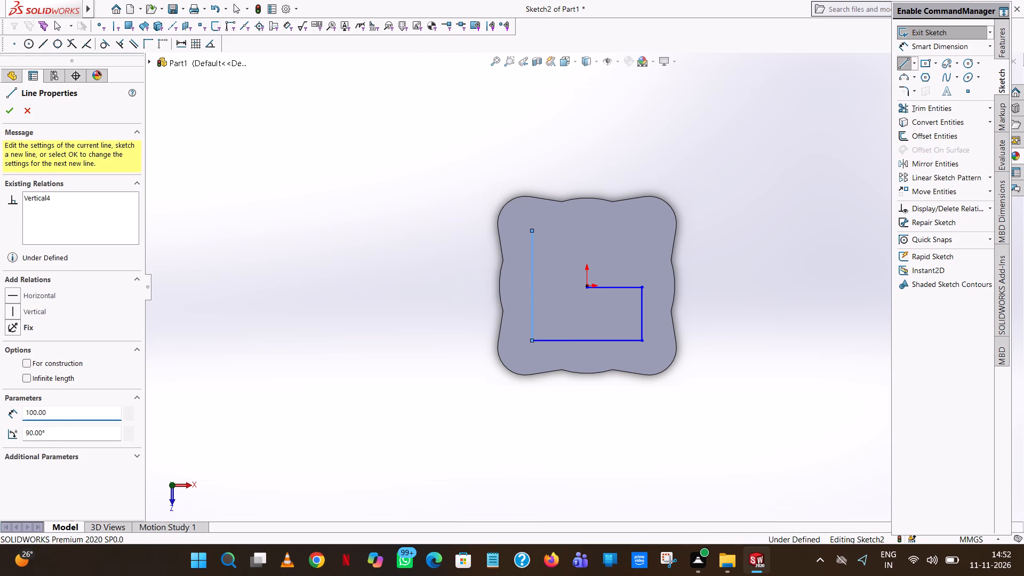
click(642, 232)
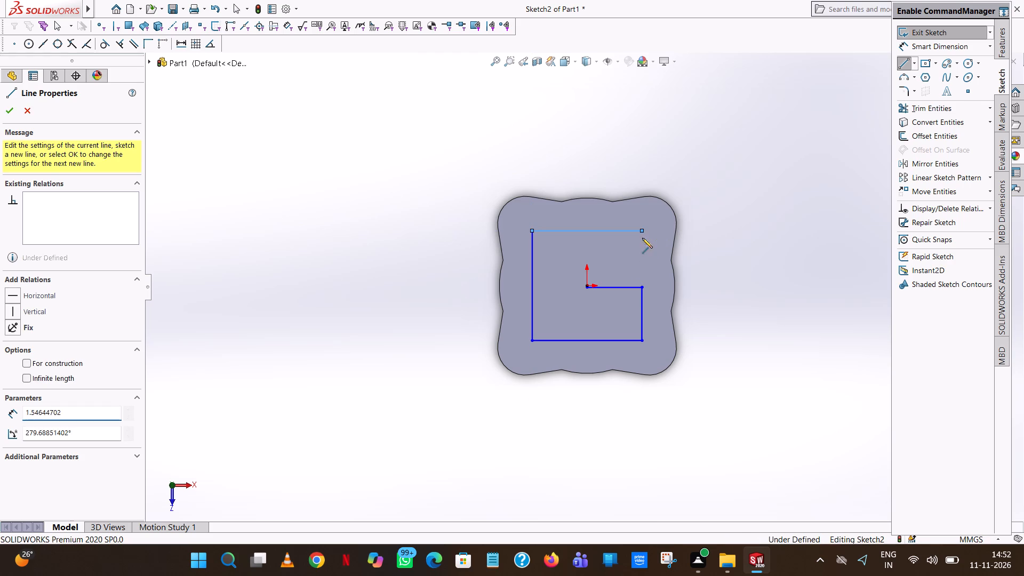
click(642, 289)
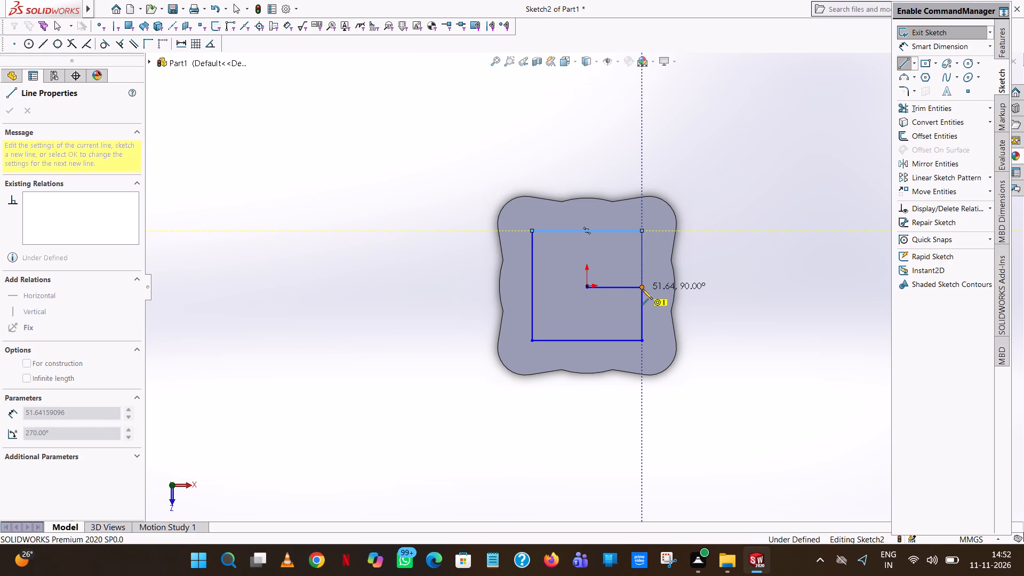
right_click(642, 289)
click(692, 303)
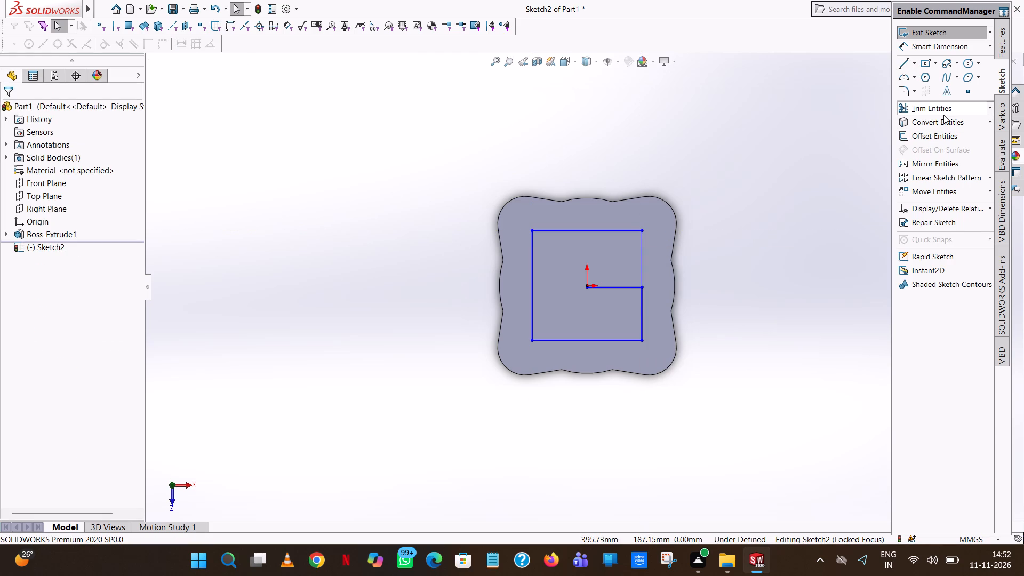
Trim away the horizontal line running from the origin area to the square's right side.
click(943, 115)
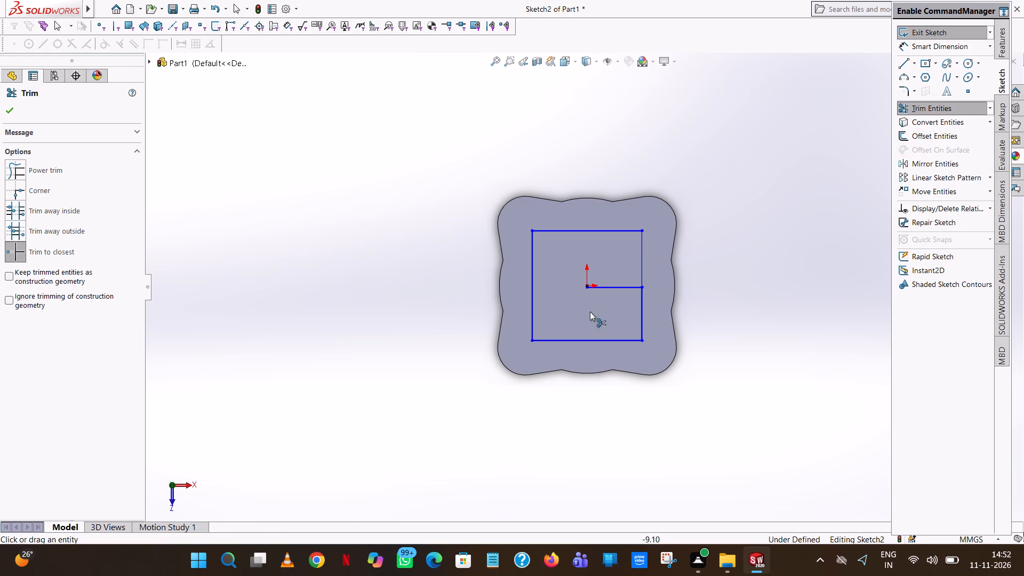
click(610, 287)
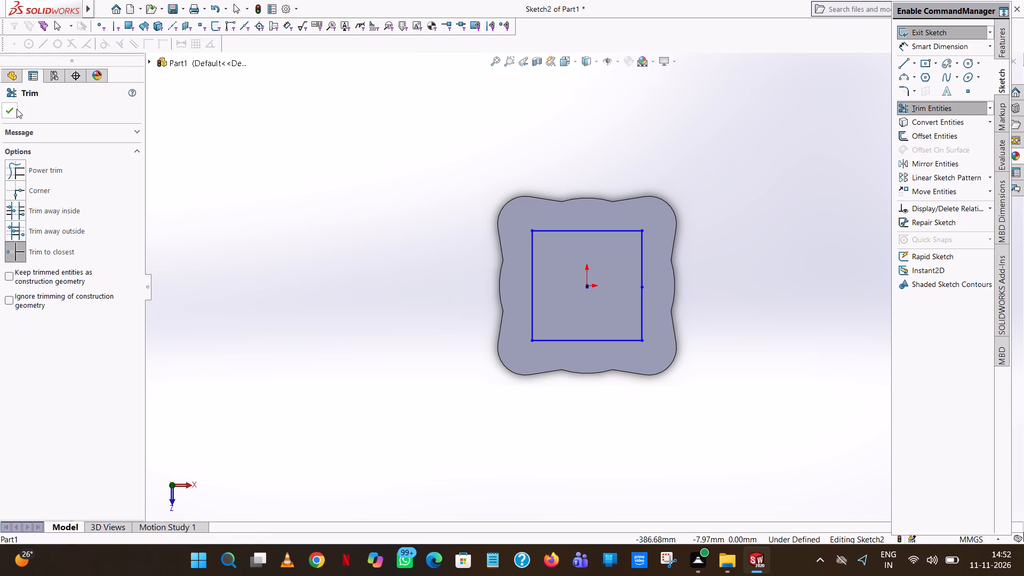
click(13, 108)
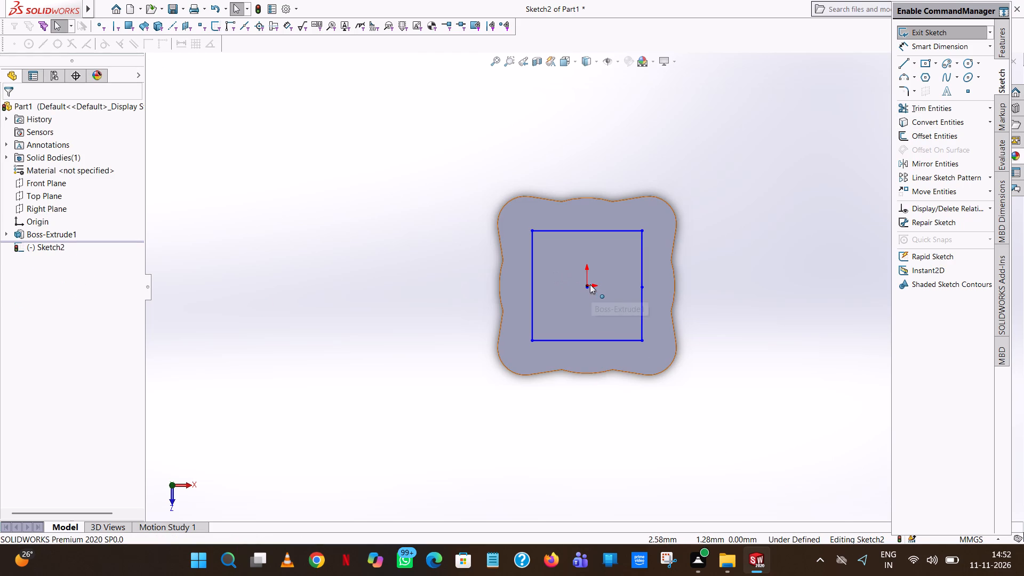
Trim away the short leftover line at the origin.
scroll(593, 285, down, 9)
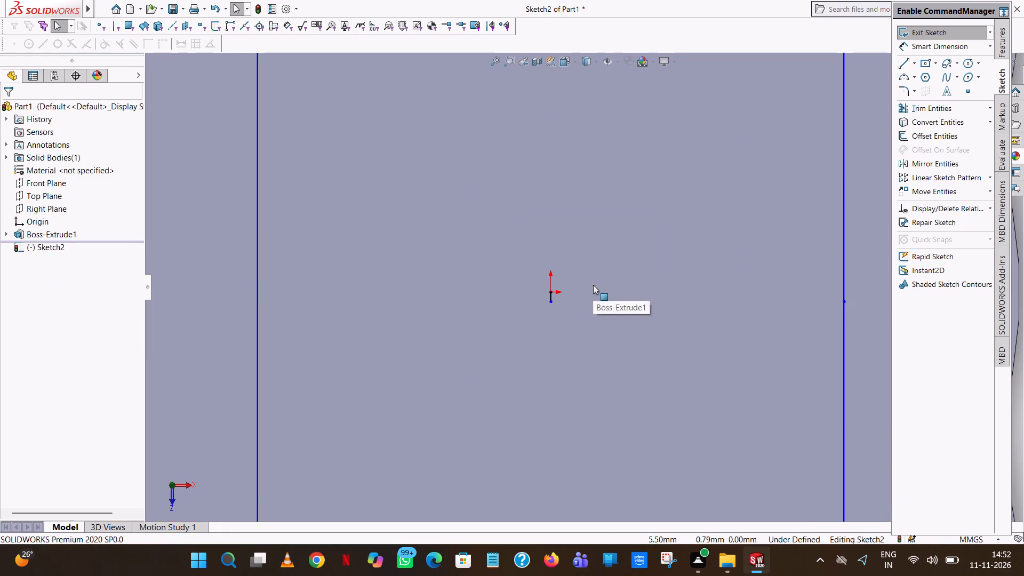
click(943, 105)
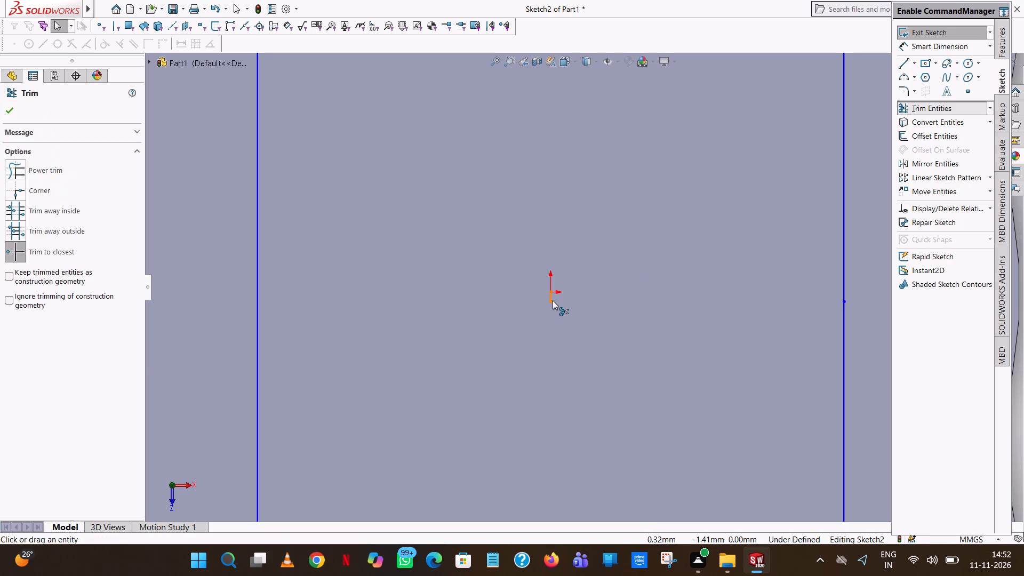
click(552, 301)
Offset the whole square 6 mm inward, with the offset dimension added.
scroll(564, 276, up, 11)
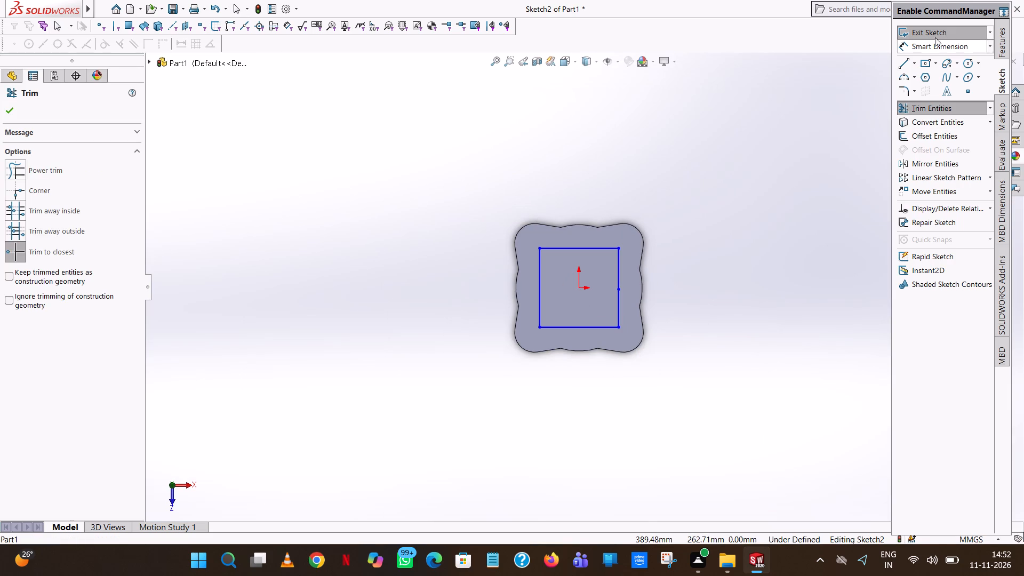
click(939, 133)
drag(709, 178, 190, 311)
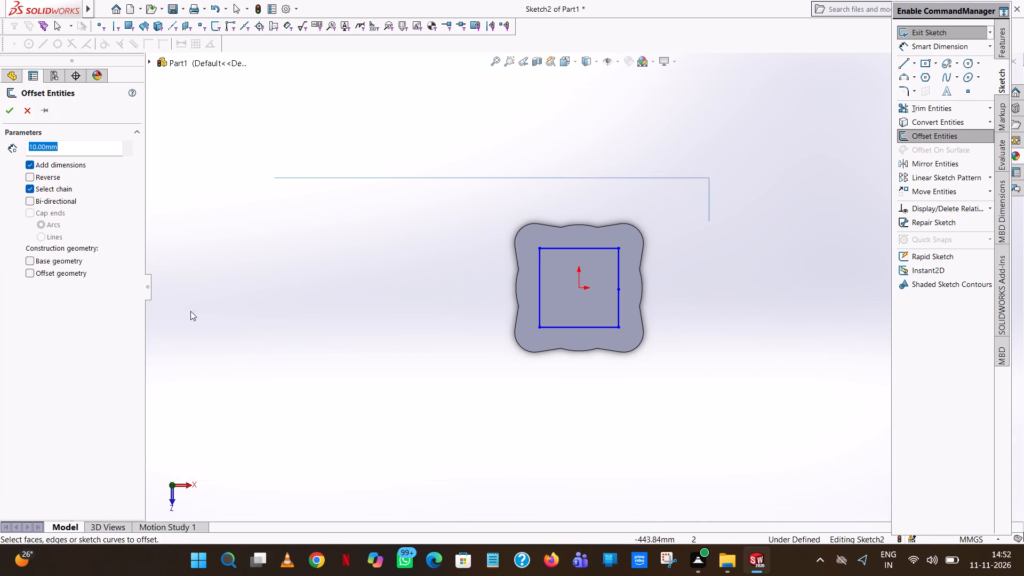
drag(190, 311, 204, 575)
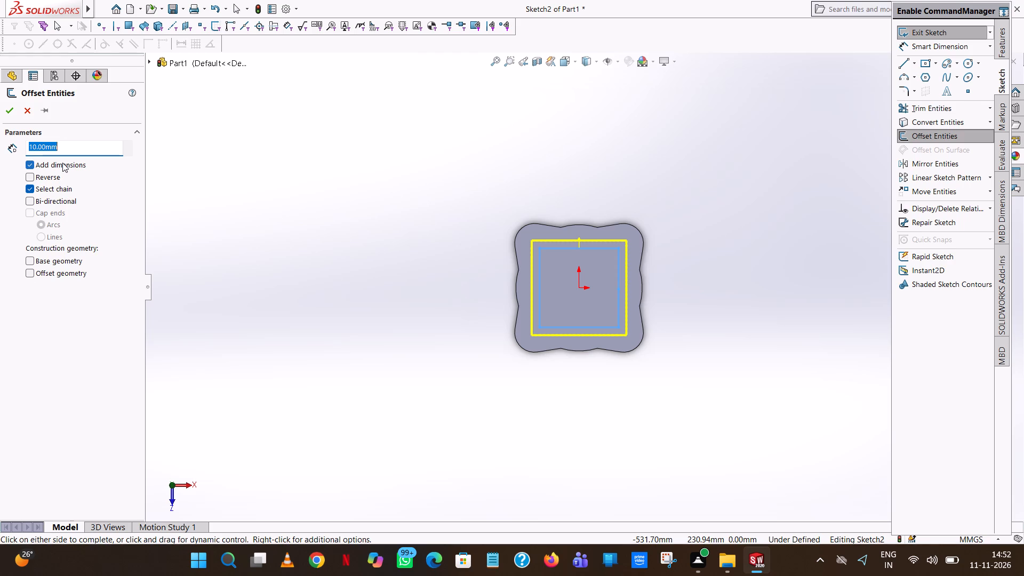
key(6)
click(29, 177)
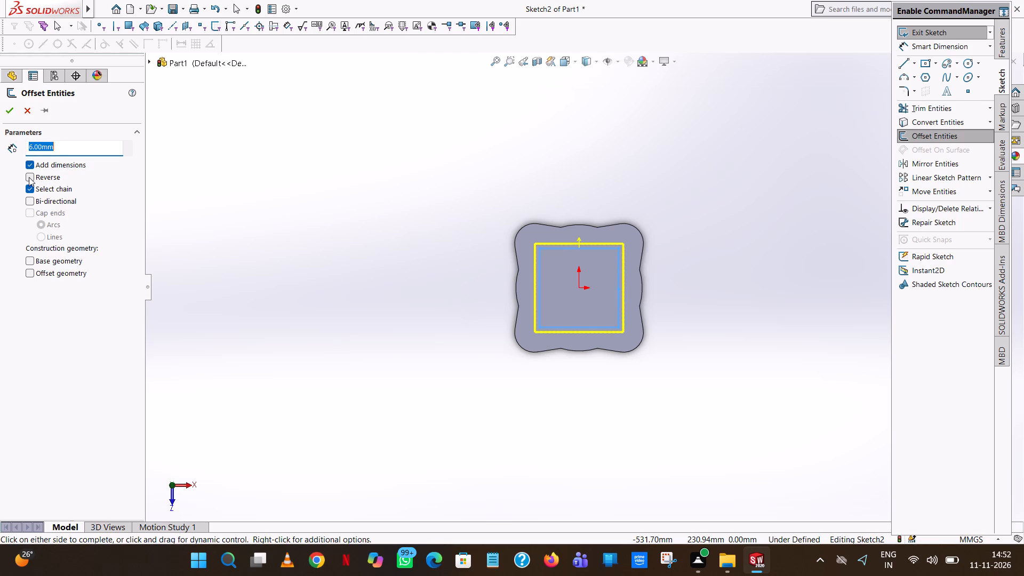
click(29, 177)
scroll(610, 325, down, 4)
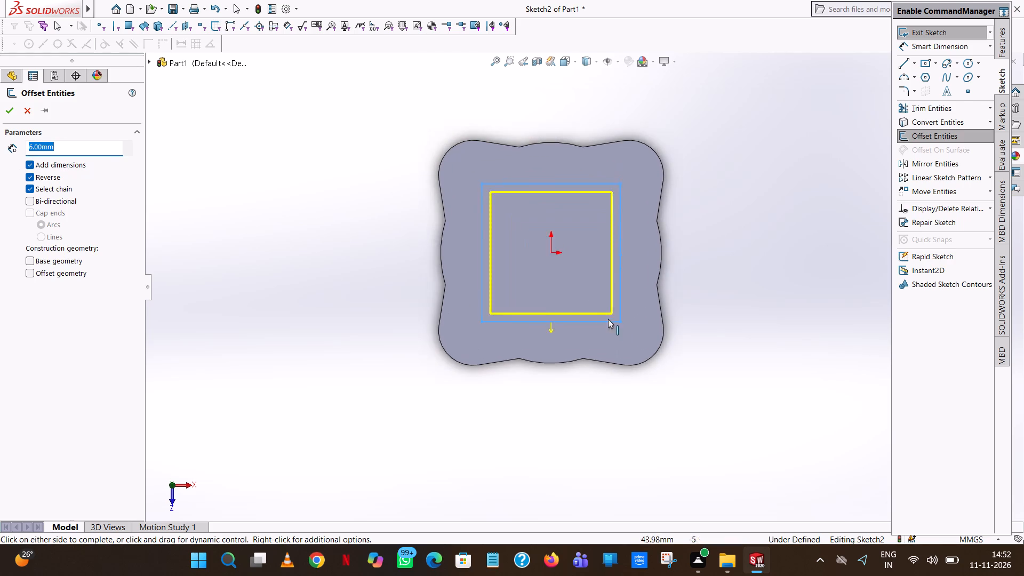
scroll(608, 319, down, 1)
click(9, 111)
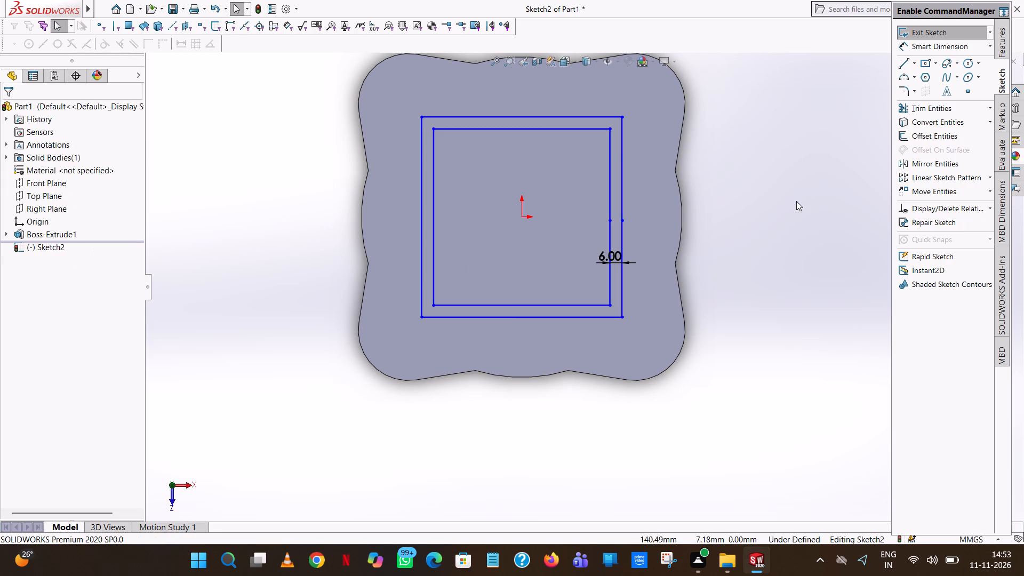
click(785, 198)
Dimension the outer square's top side and left side at 100 mm each.
click(947, 44)
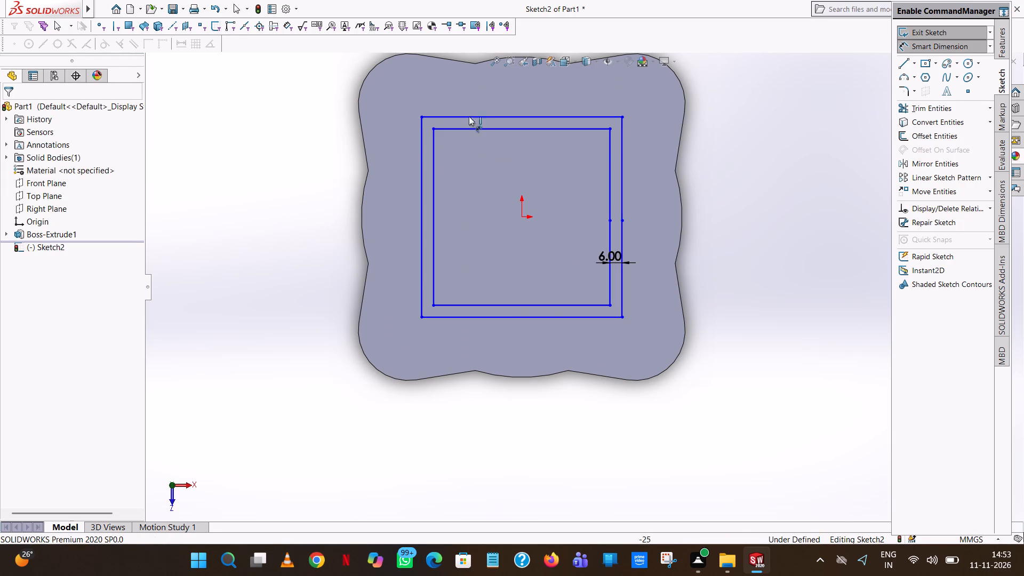
click(467, 117)
click(467, 84)
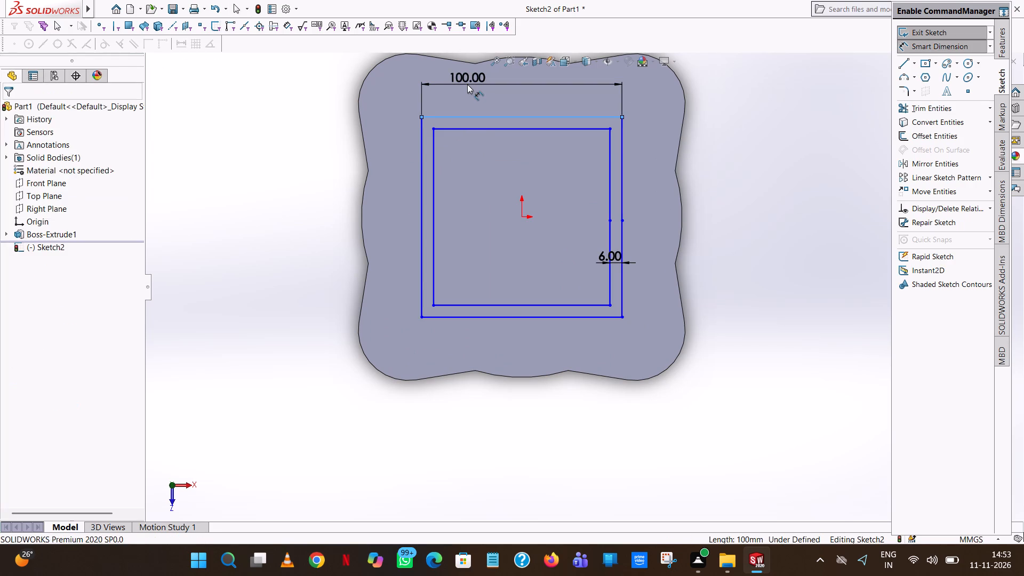
click(423, 67)
click(293, 98)
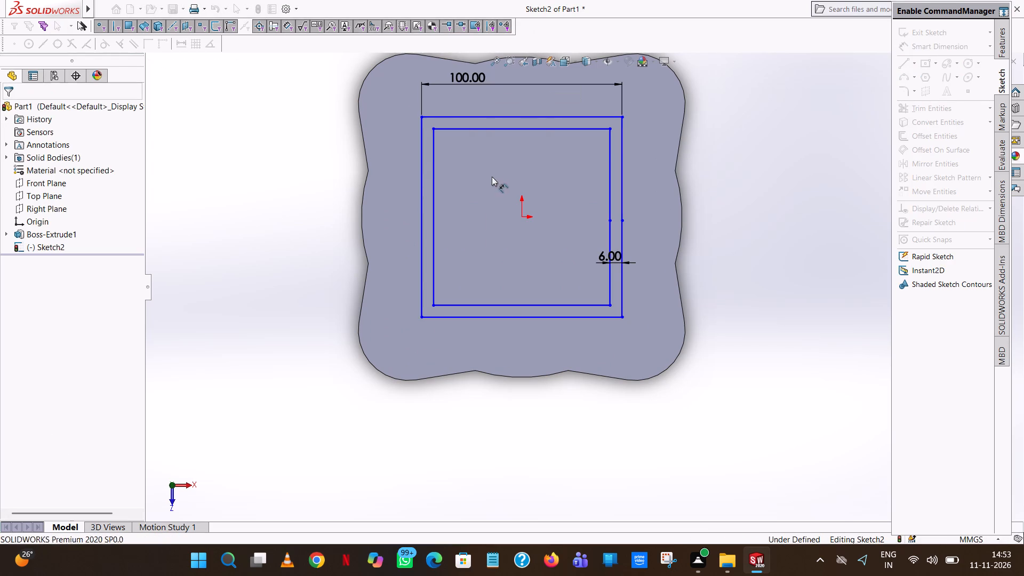
click(420, 204)
click(300, 205)
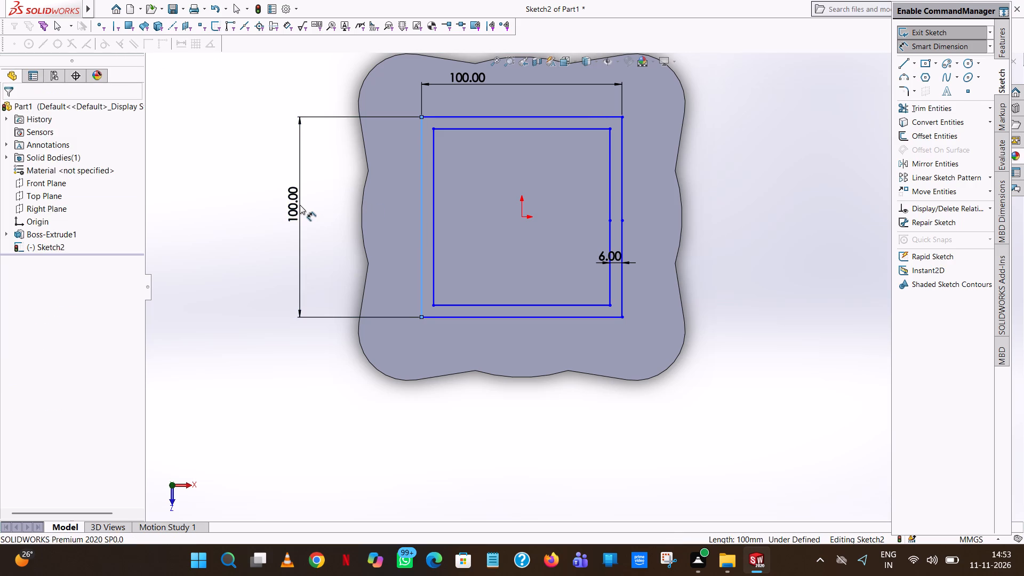
click(249, 189)
click(170, 173)
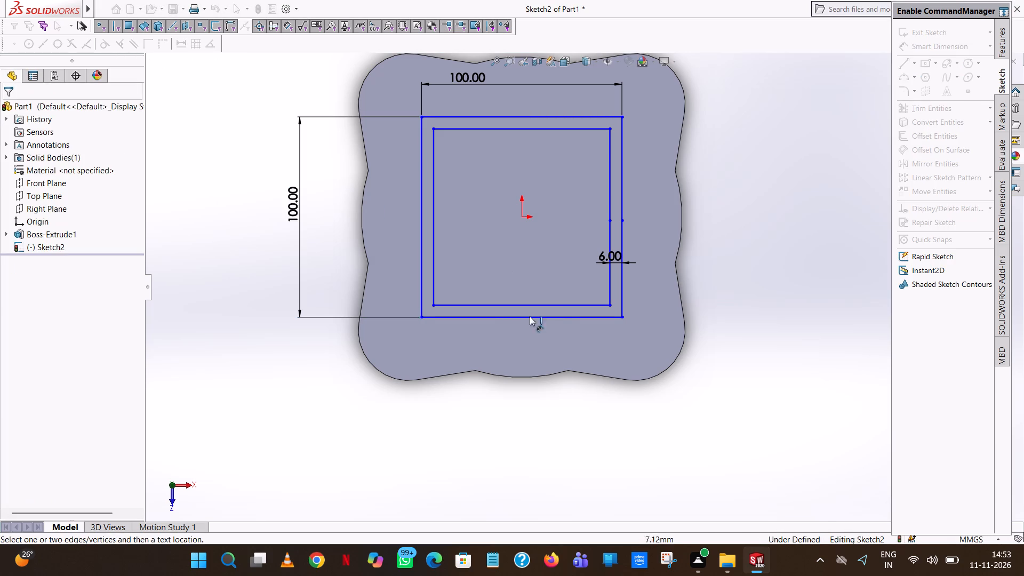
Dimension the outer square's bottom side and left side at 50 mm each from the origin.
click(508, 316)
click(523, 216)
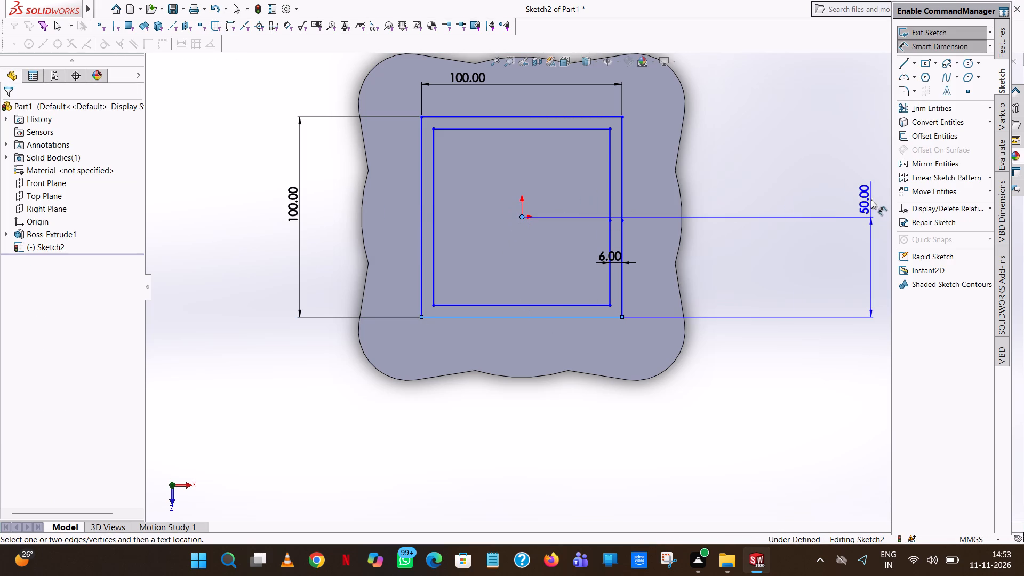
click(871, 199)
click(822, 183)
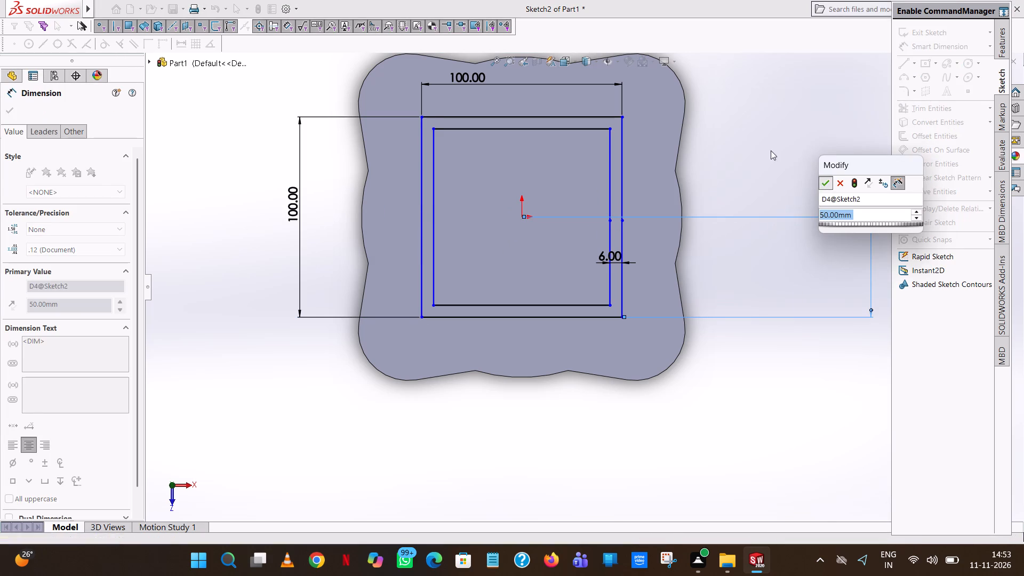
click(771, 150)
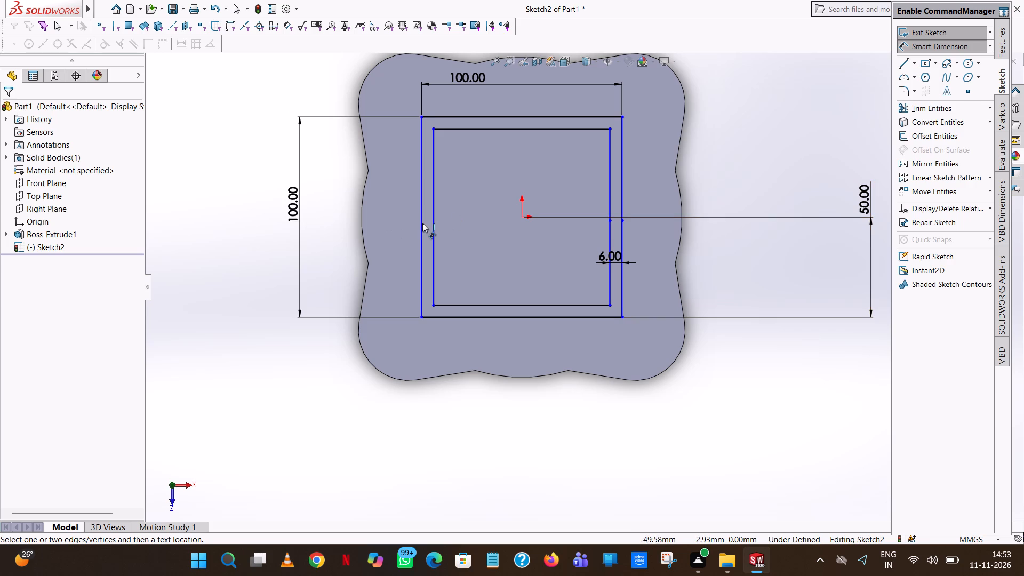
click(421, 223)
click(523, 218)
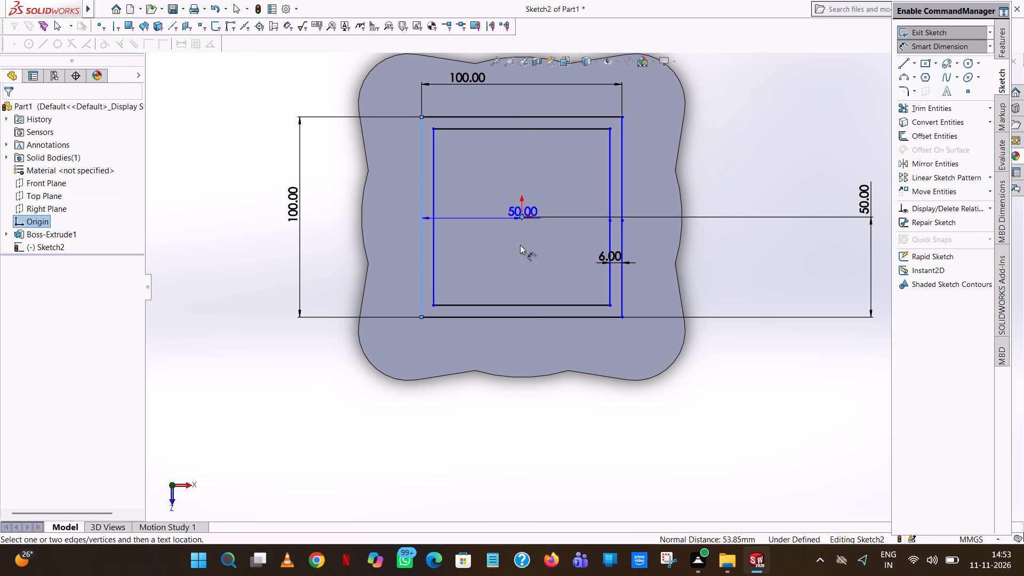
click(538, 394)
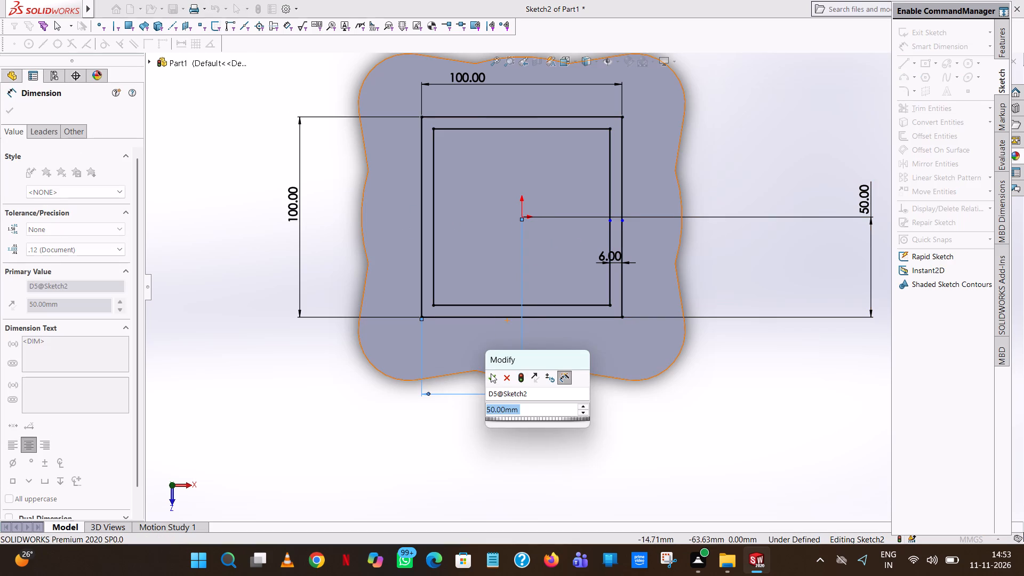
click(491, 375)
click(675, 150)
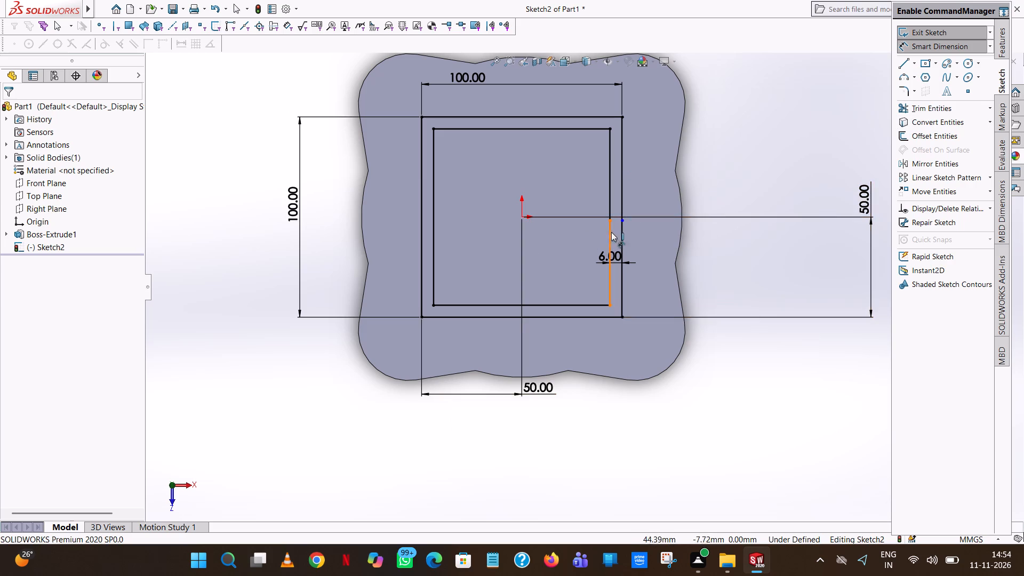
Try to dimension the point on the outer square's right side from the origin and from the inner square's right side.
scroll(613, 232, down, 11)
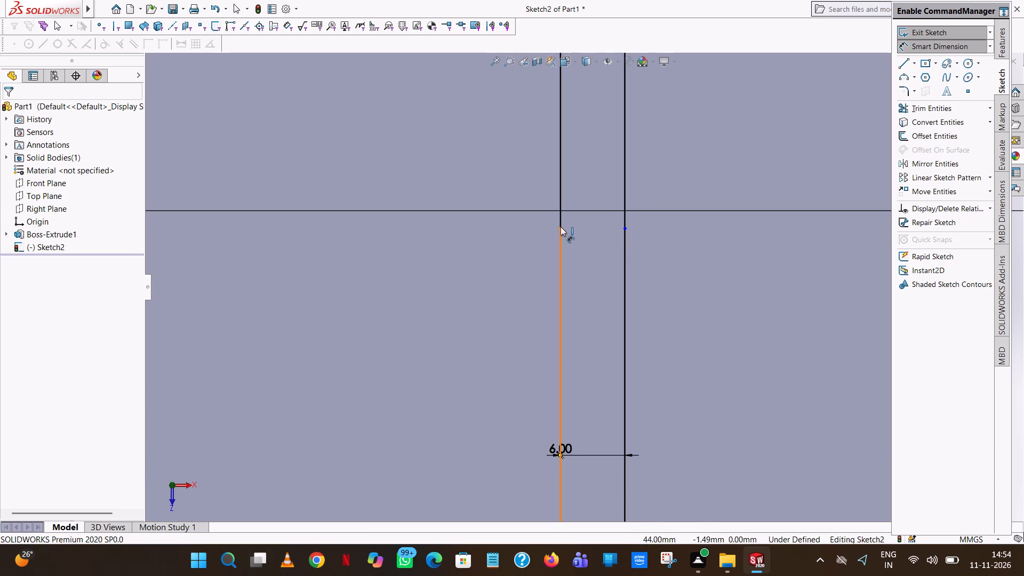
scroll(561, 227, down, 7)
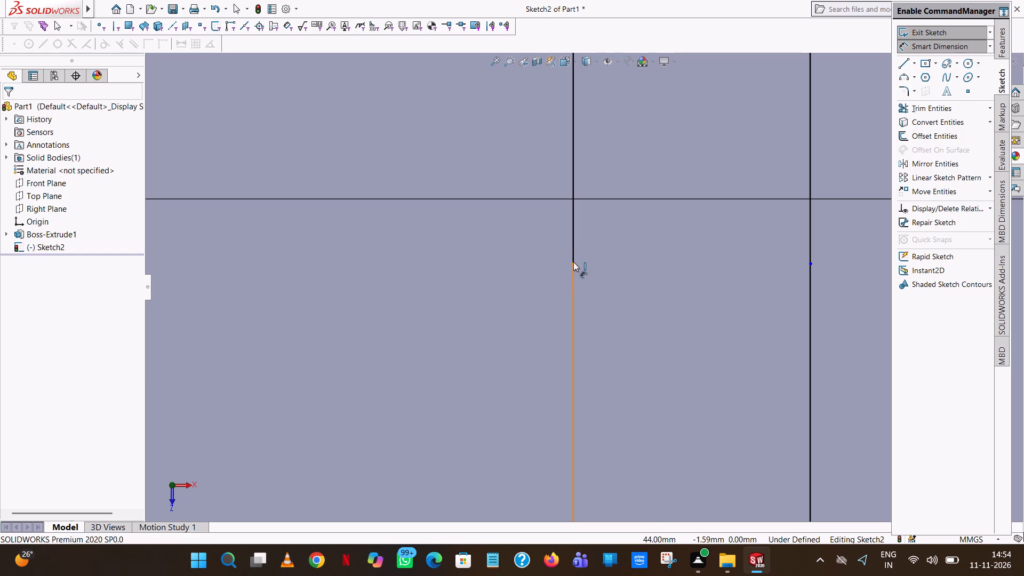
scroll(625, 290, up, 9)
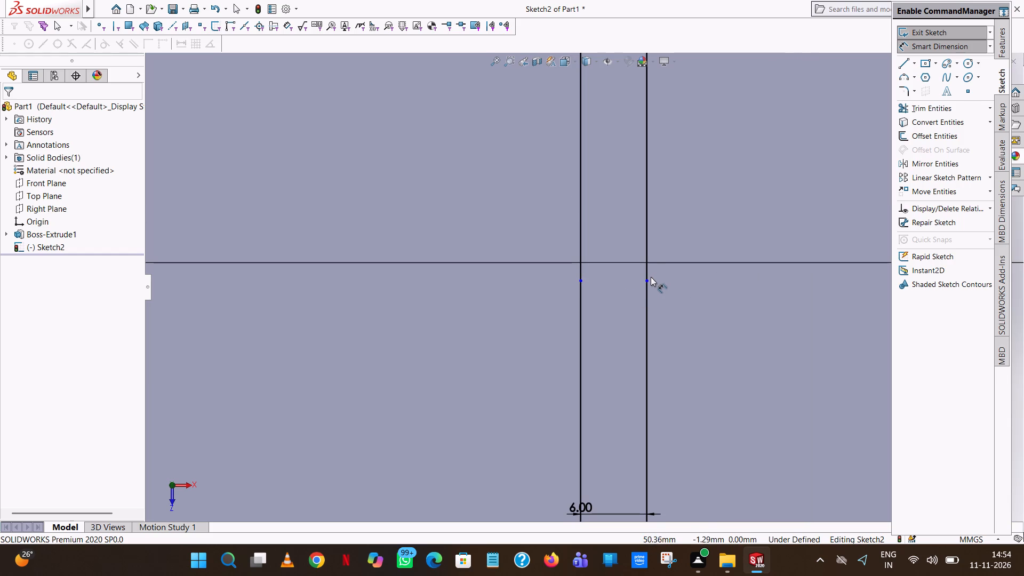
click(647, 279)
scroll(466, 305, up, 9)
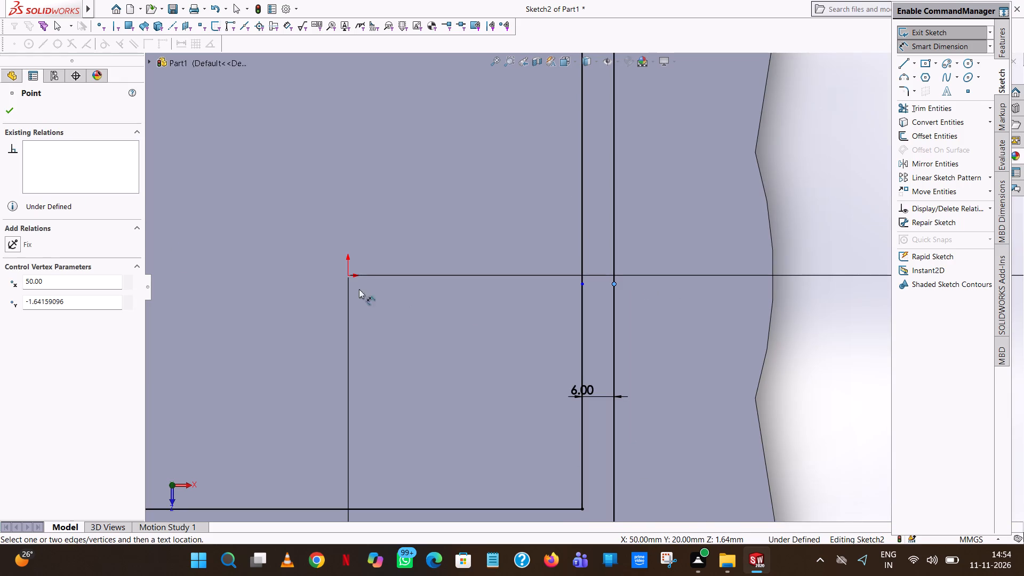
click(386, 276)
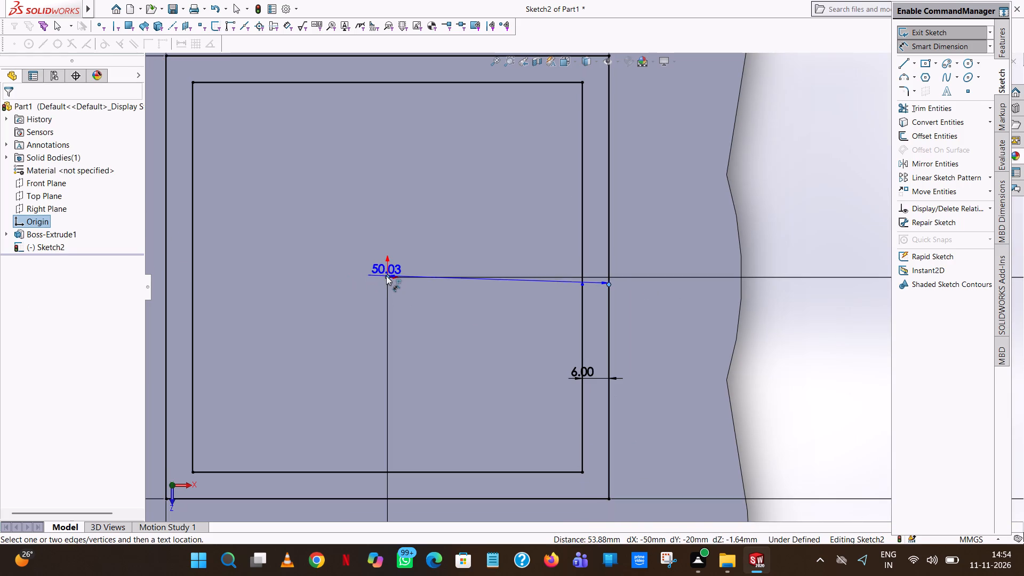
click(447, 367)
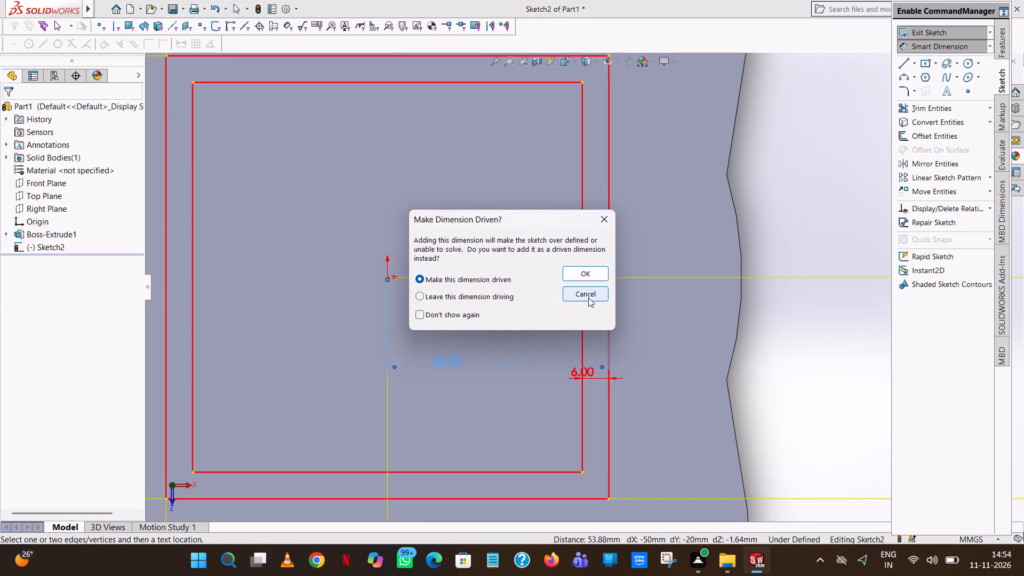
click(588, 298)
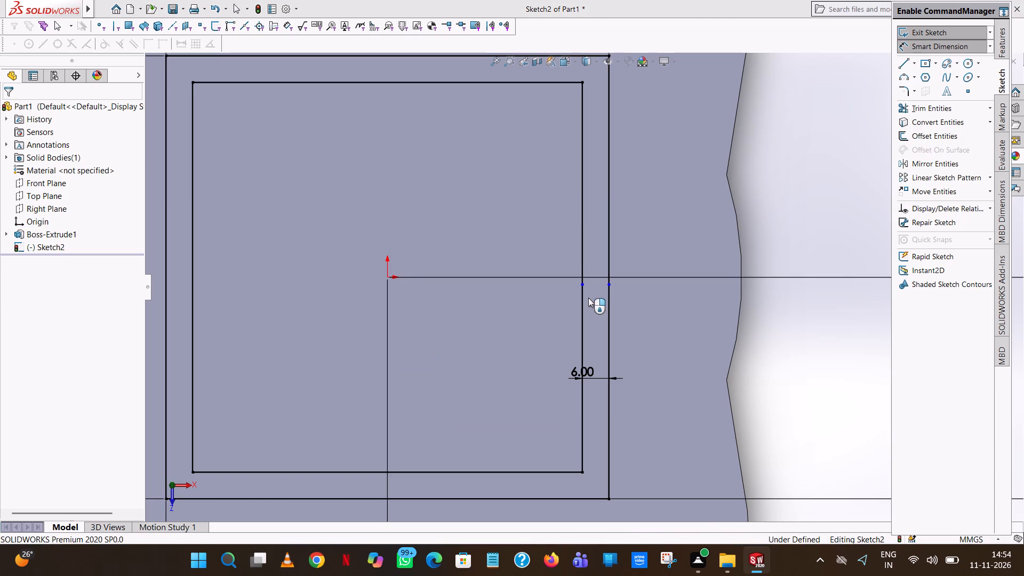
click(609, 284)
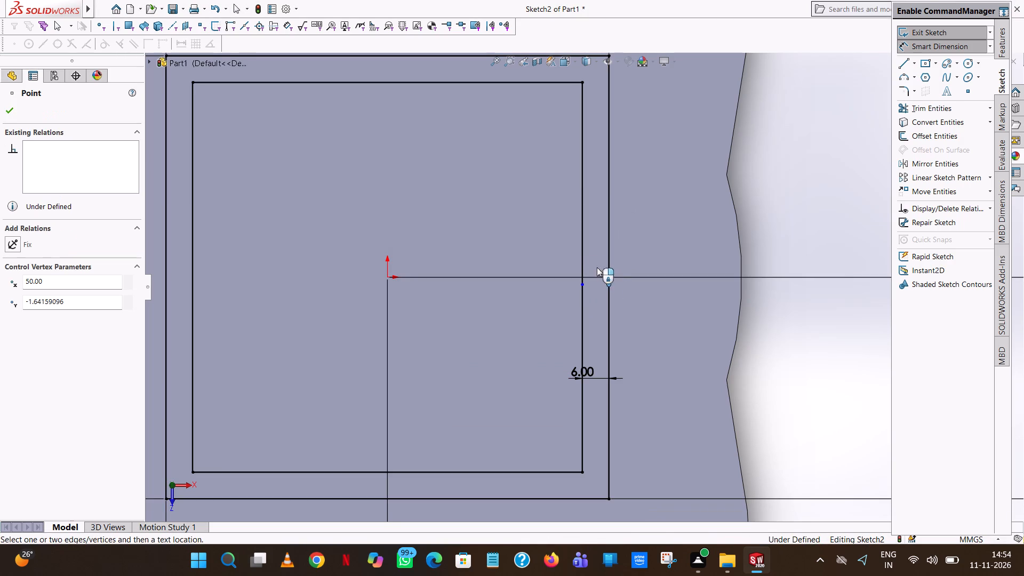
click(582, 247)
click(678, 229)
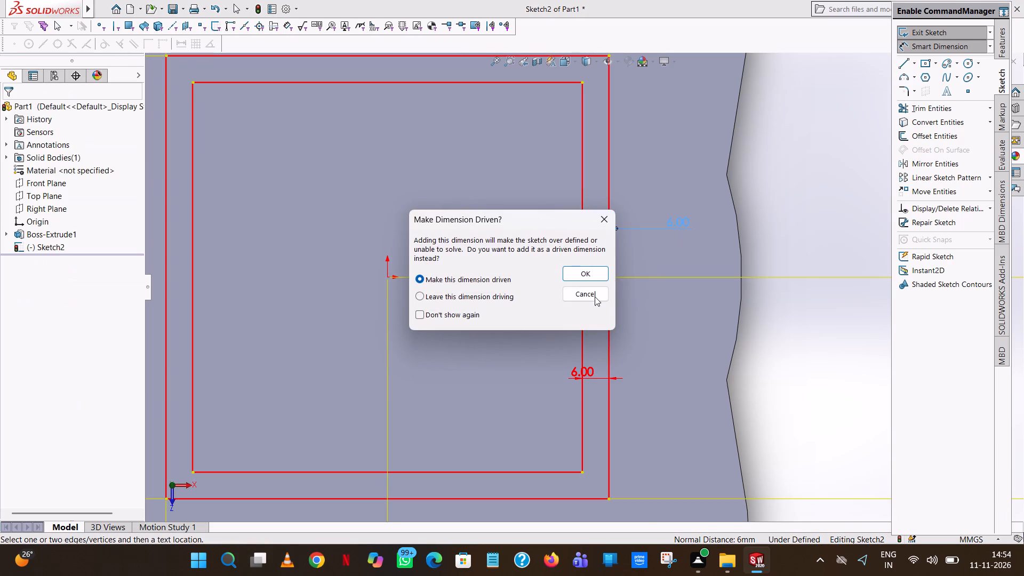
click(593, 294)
Fillet all four corners of the outer square with a 15 mm sketch fillet radius.
click(1005, 45)
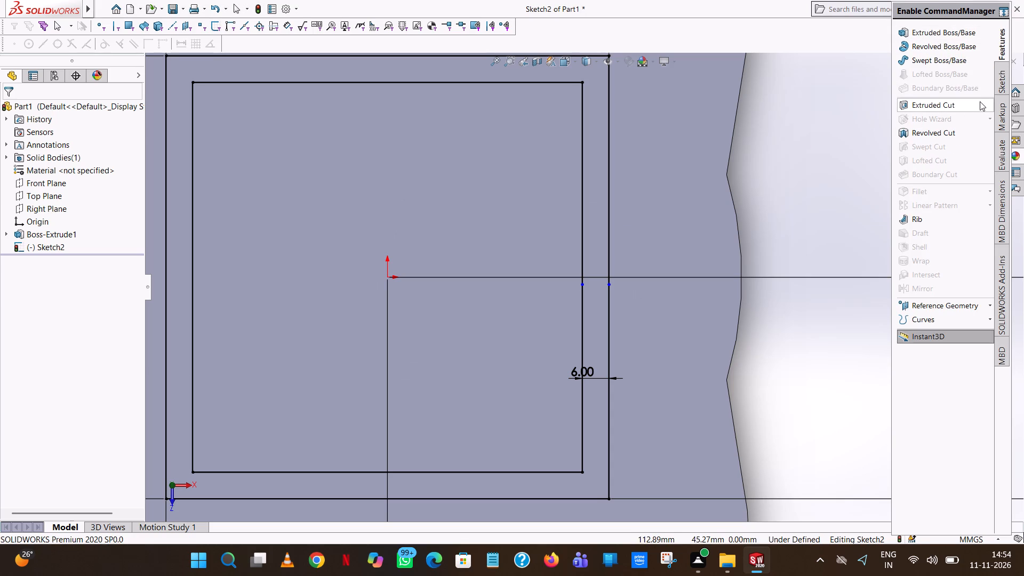
click(1003, 79)
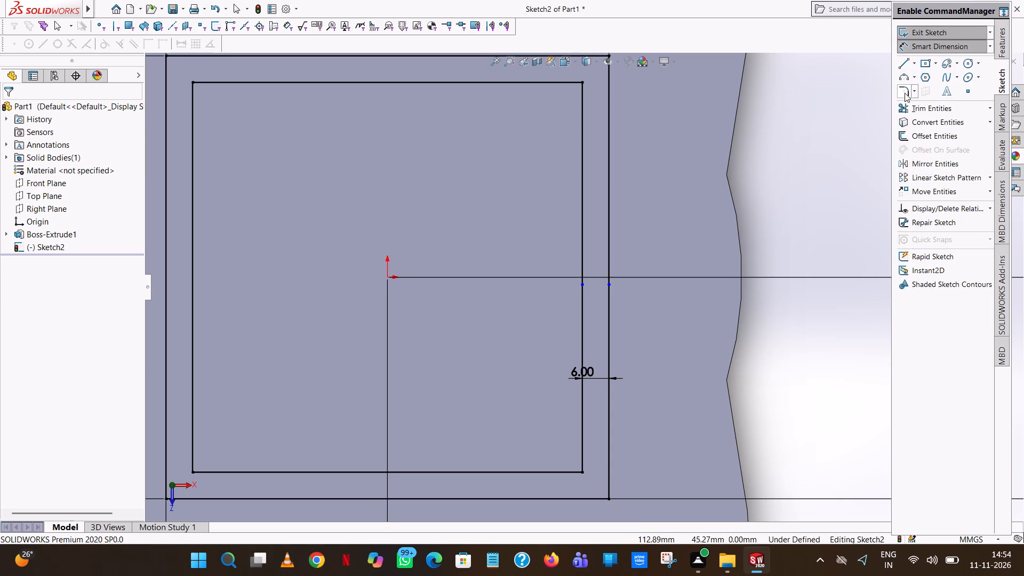
click(904, 93)
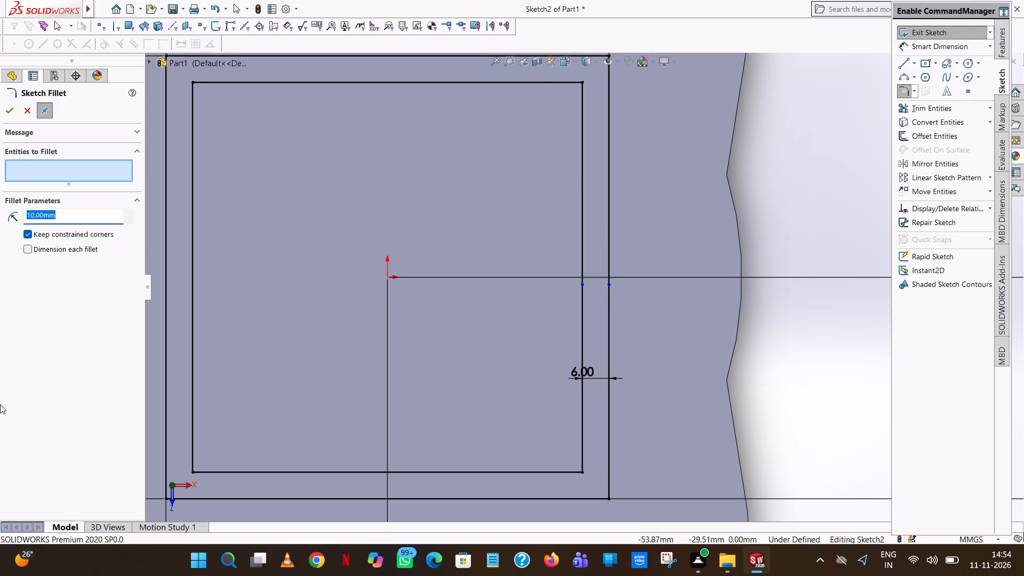
text(15)
key(Return)
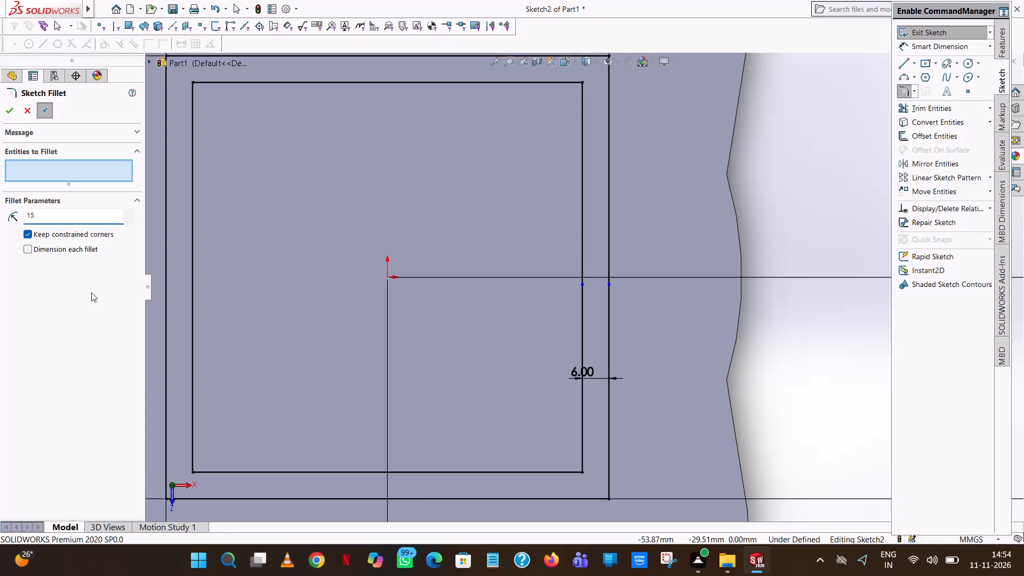
scroll(467, 81, up, 1)
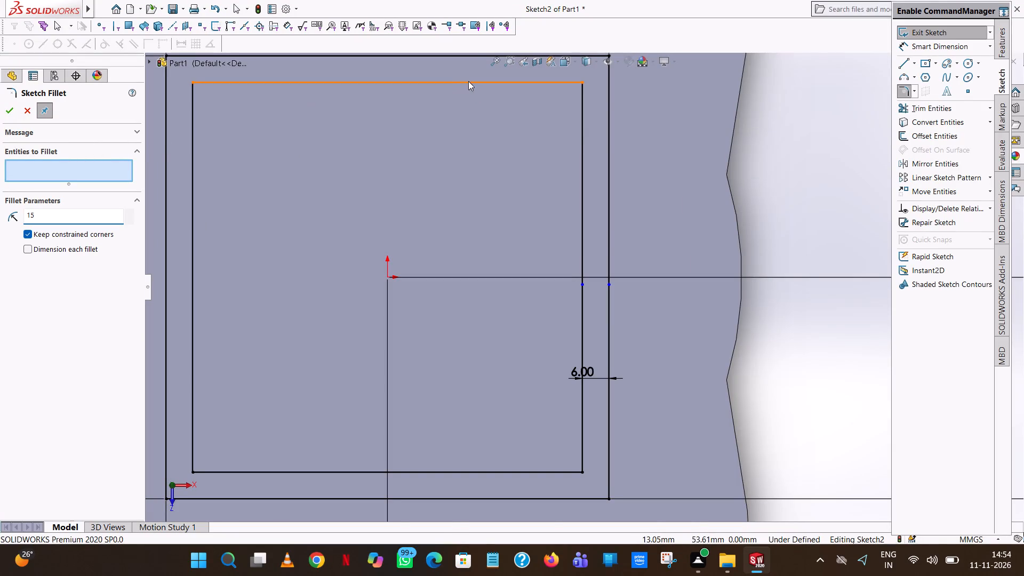
scroll(468, 81, up, 2)
click(596, 156)
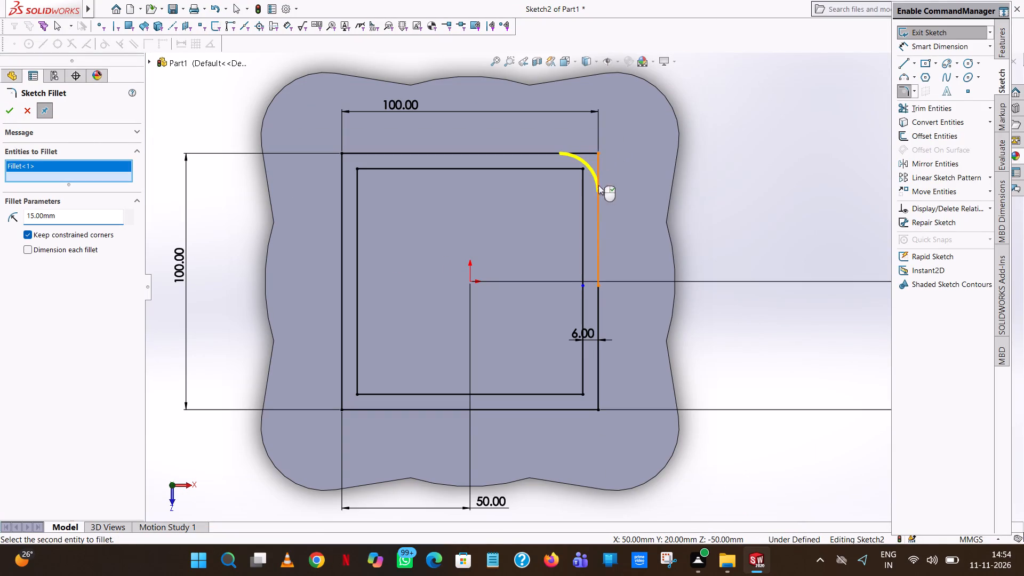
click(598, 409)
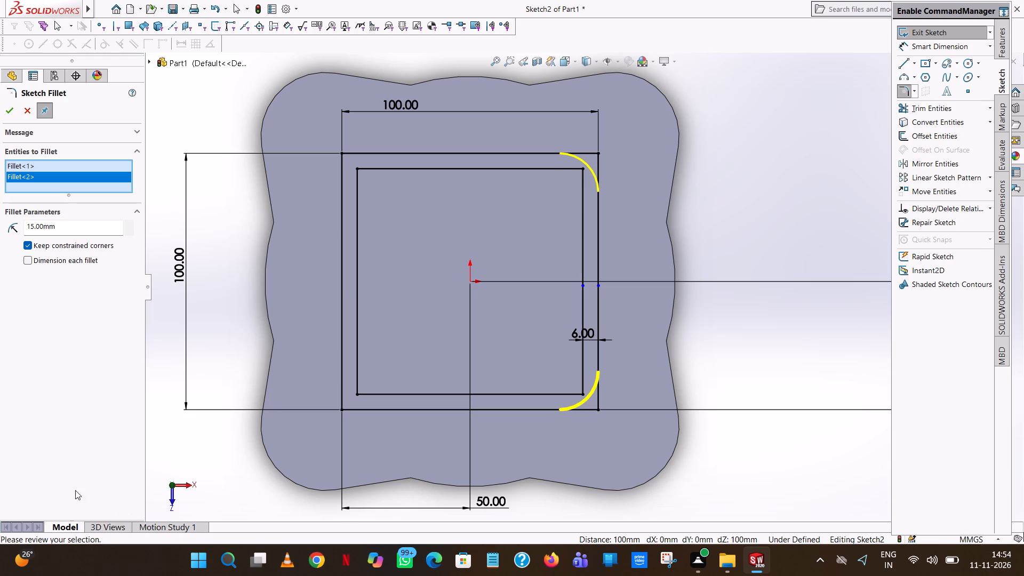
click(340, 410)
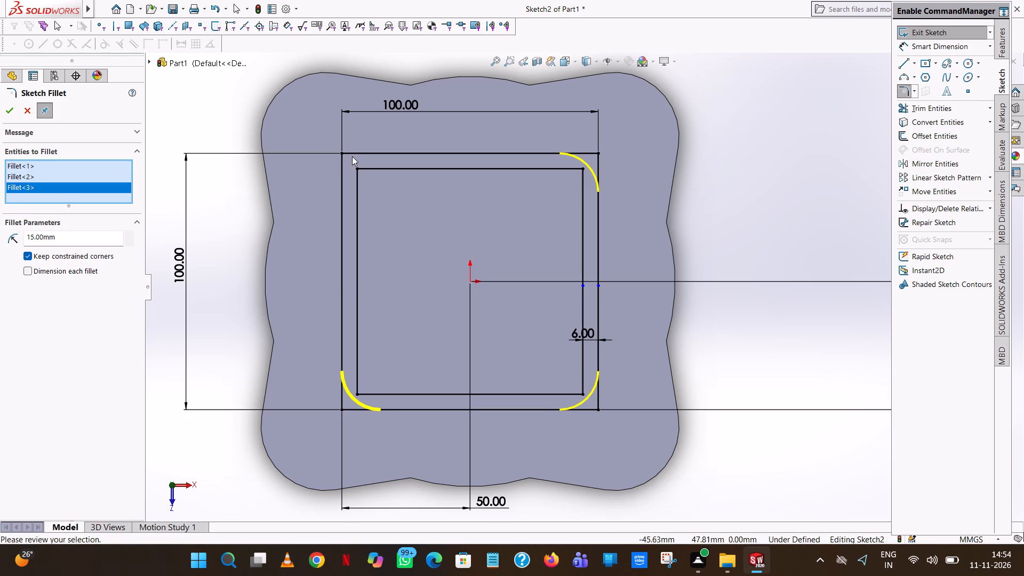
click(341, 153)
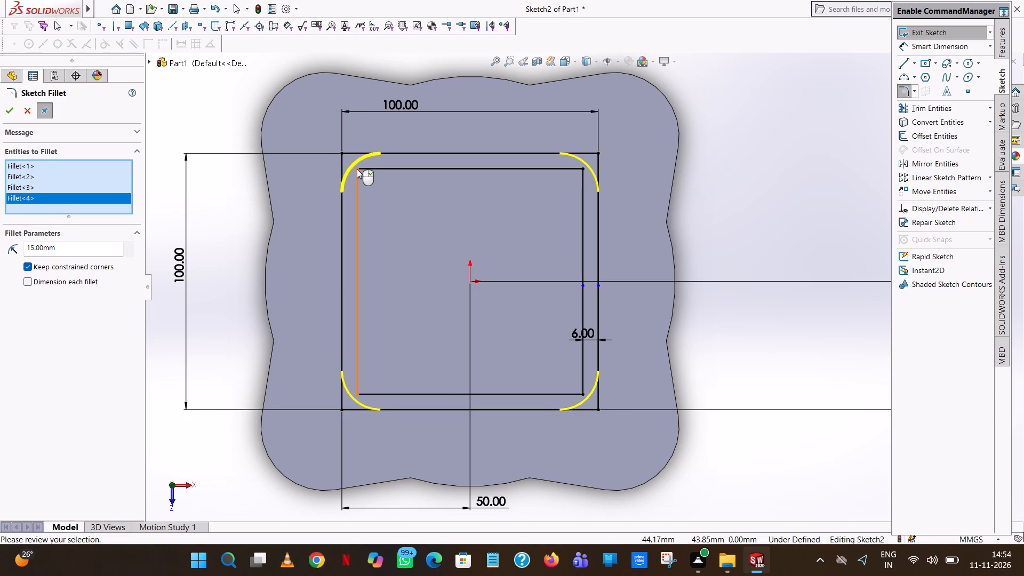
click(359, 168)
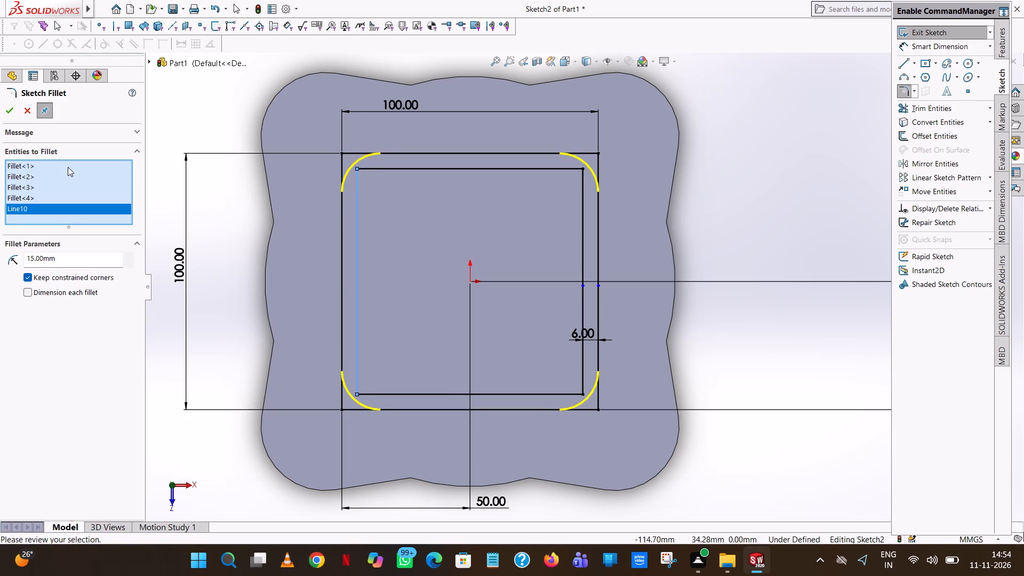
click(5, 108)
click(790, 127)
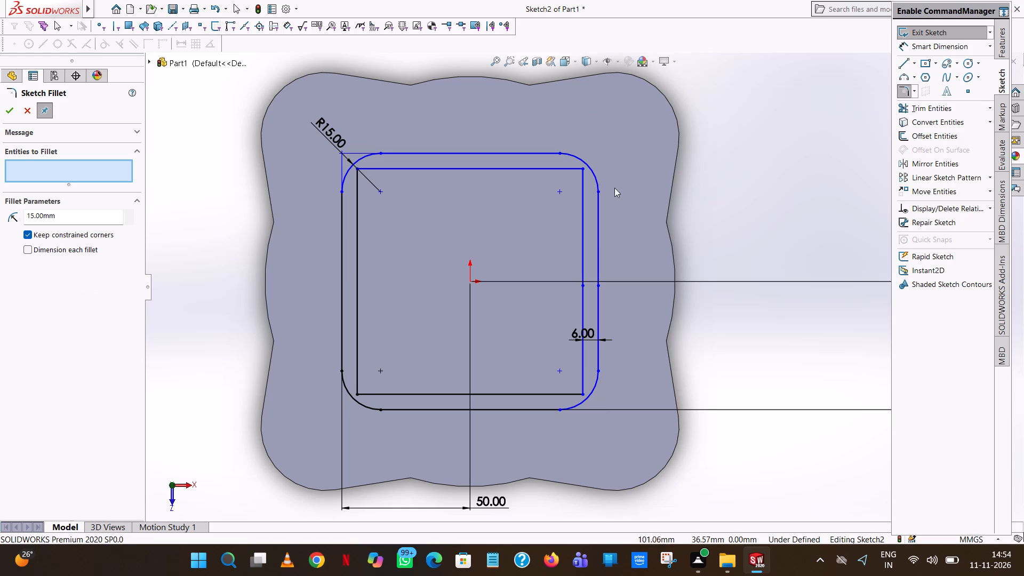
Fillet all four corners of the inner square with a 15 mm sketch fillet radius.
click(582, 193)
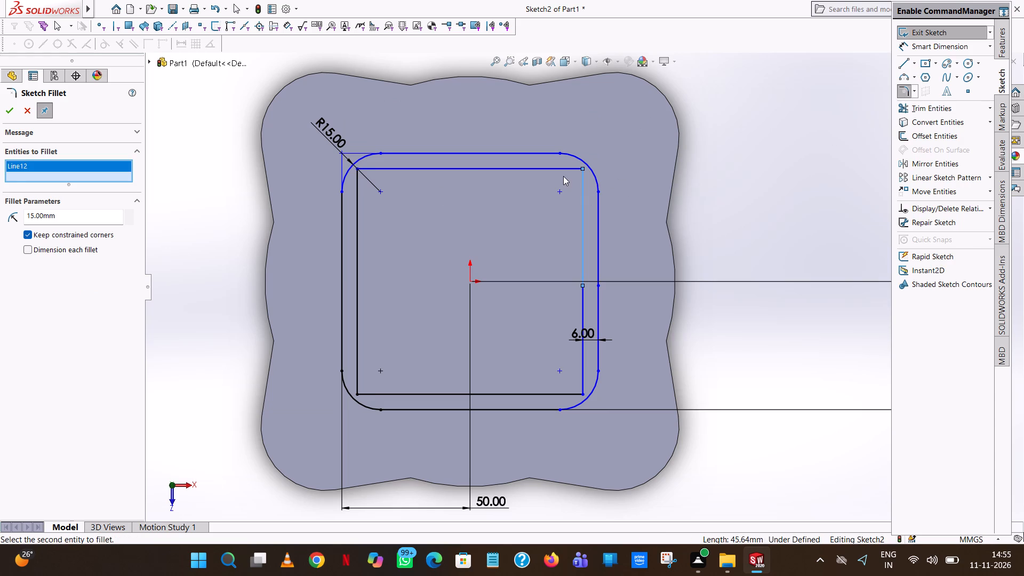
click(561, 169)
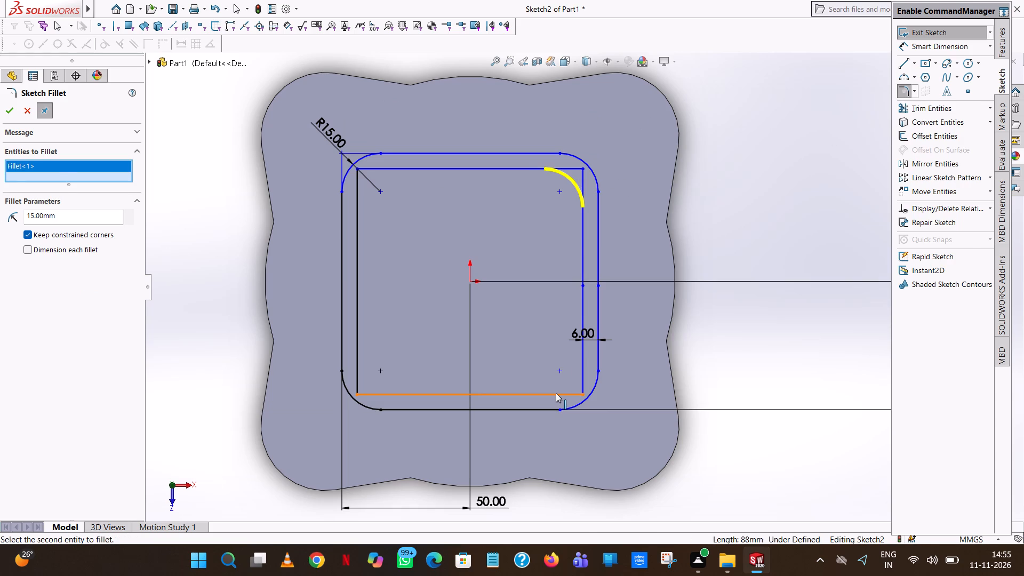
click(556, 393)
click(584, 359)
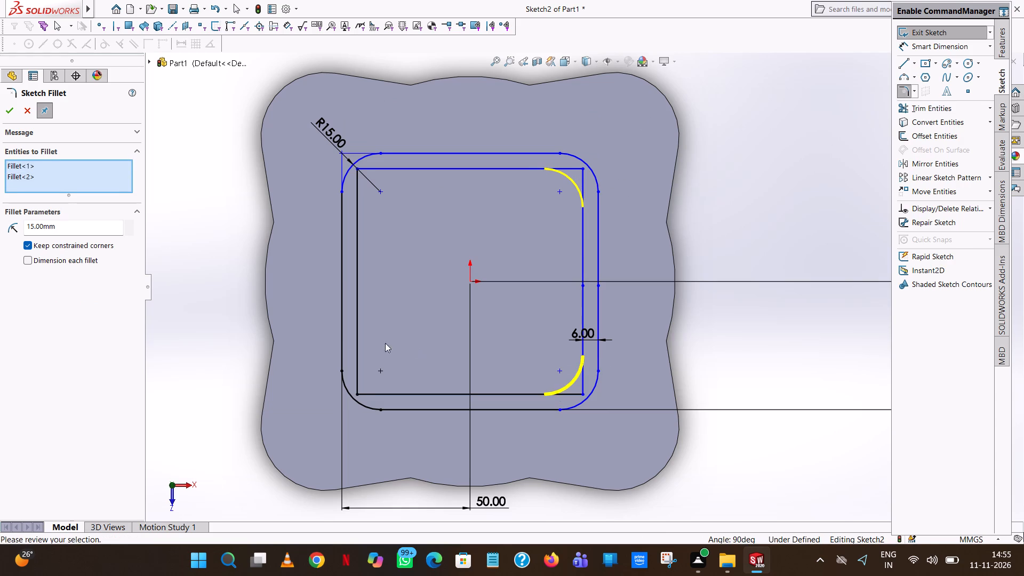
click(357, 342)
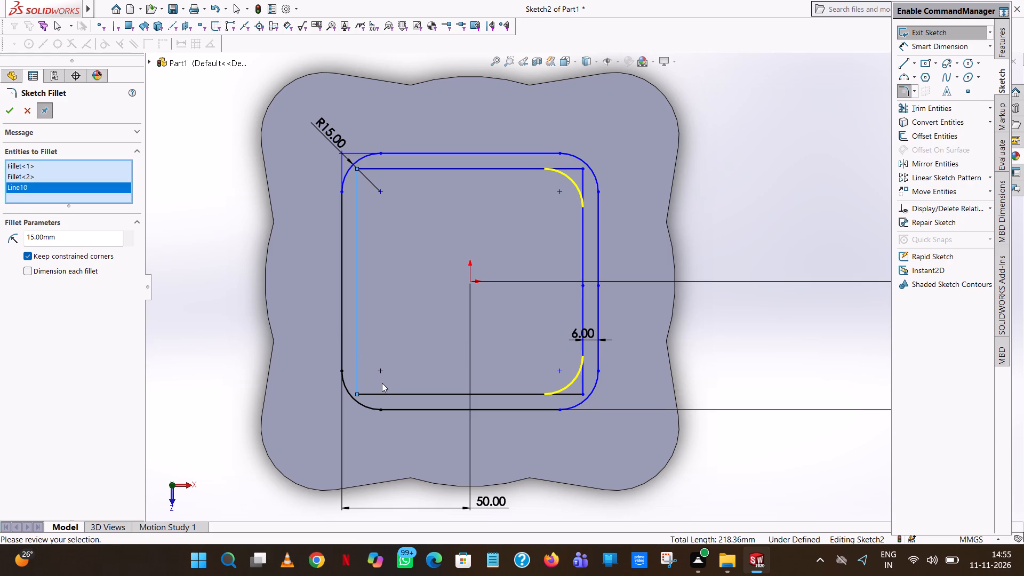
click(387, 396)
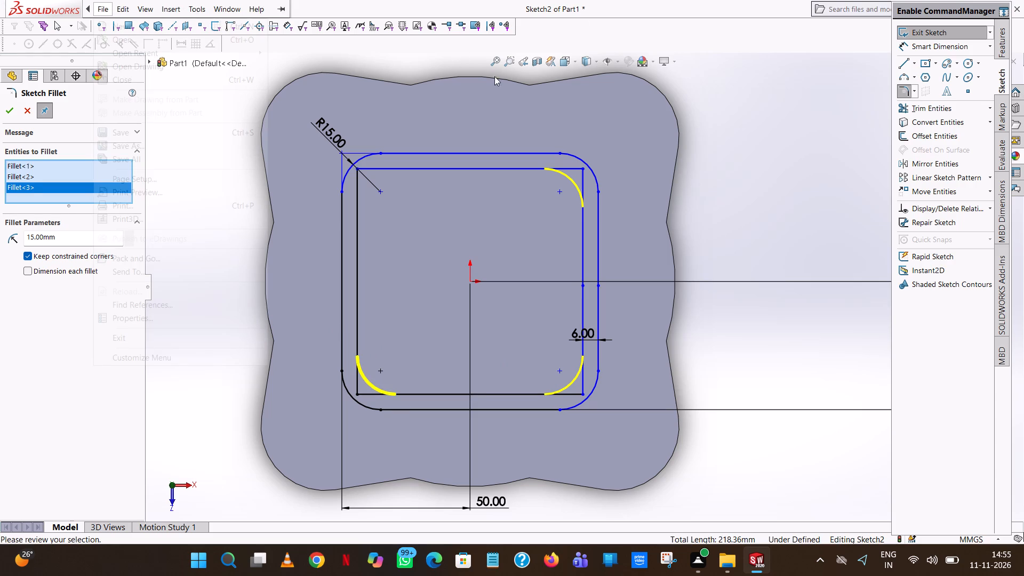
click(356, 183)
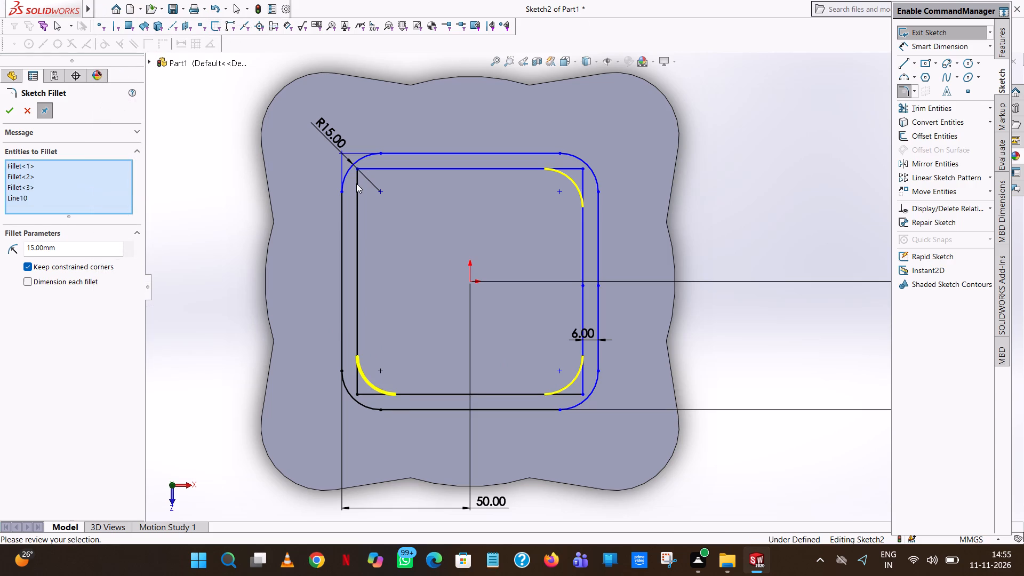
click(429, 169)
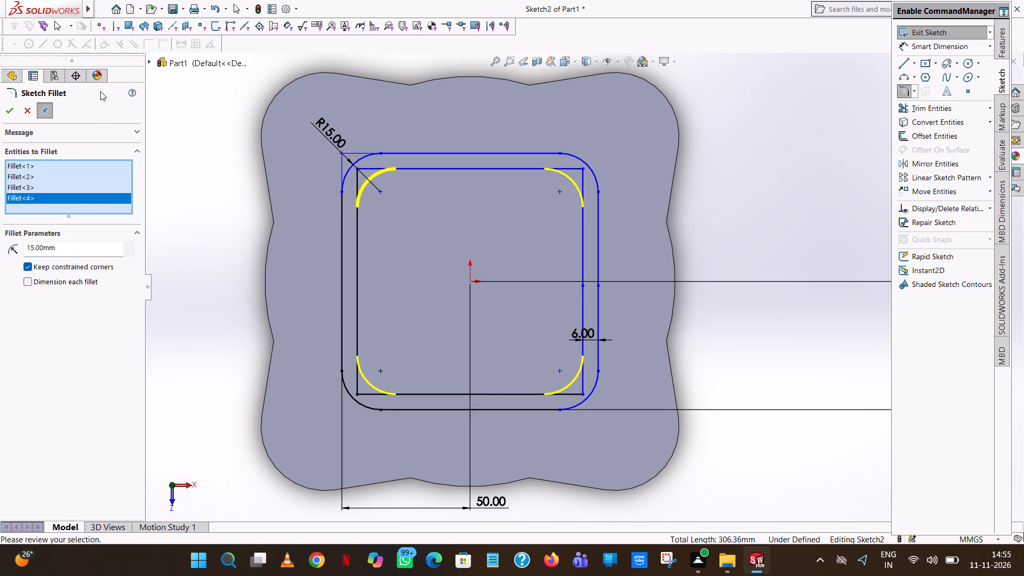
click(8, 111)
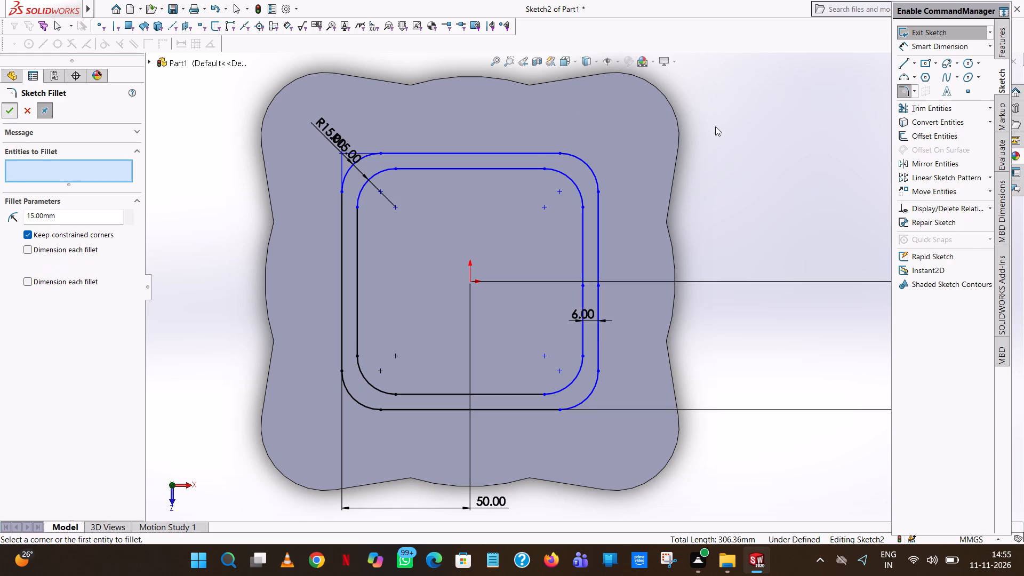
click(703, 171)
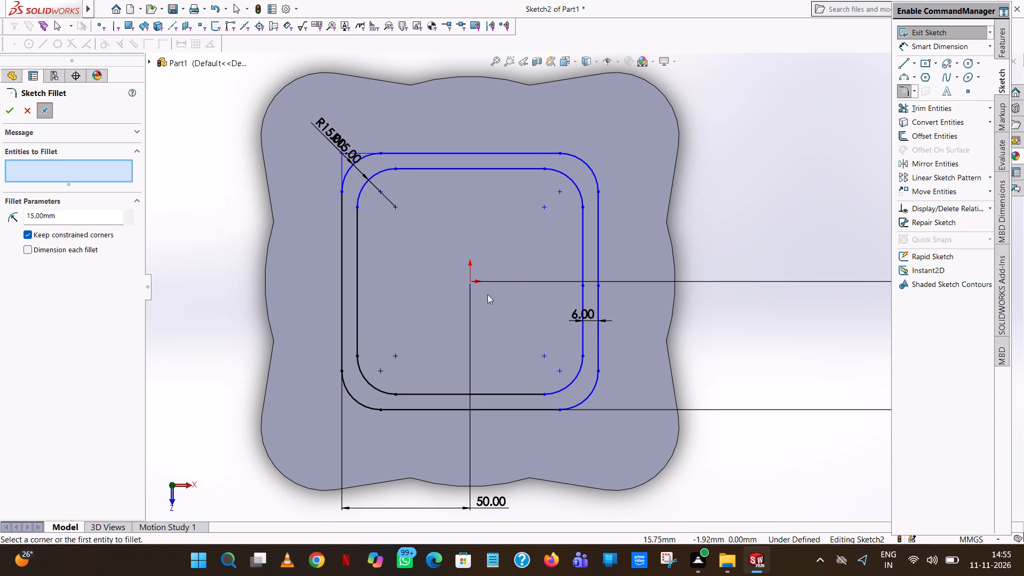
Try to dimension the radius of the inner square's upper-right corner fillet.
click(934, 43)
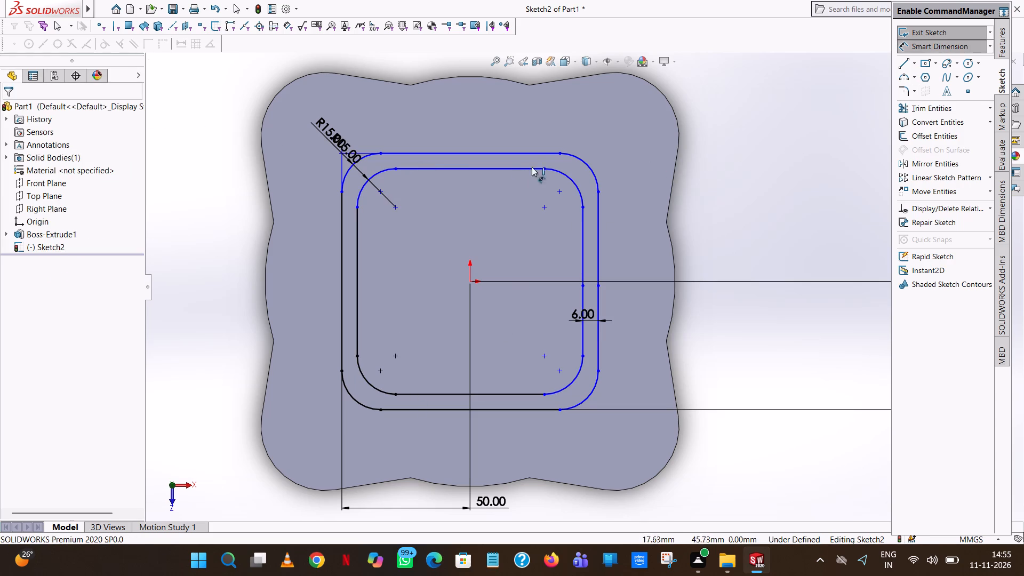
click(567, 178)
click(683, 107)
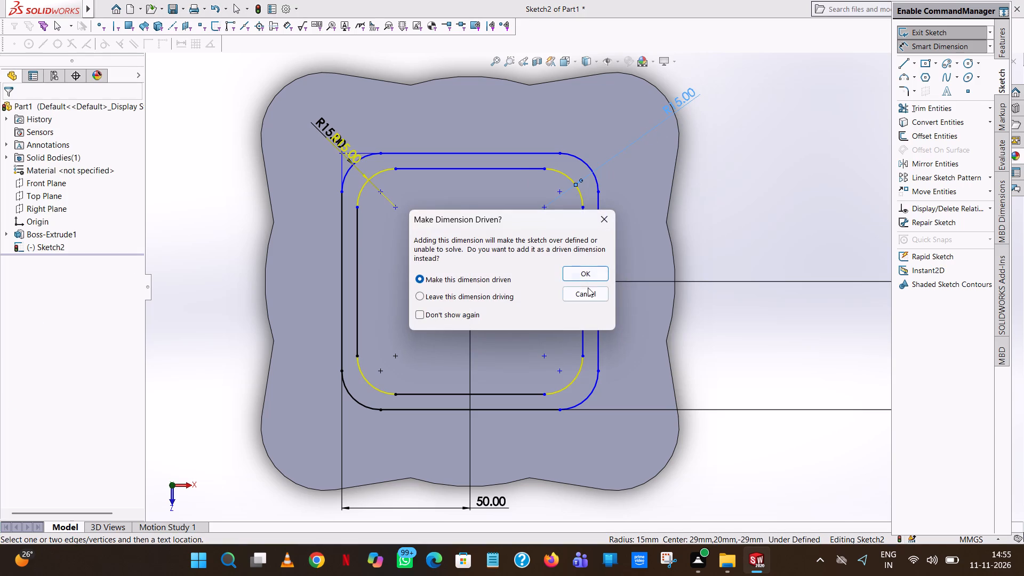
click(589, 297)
Dimension the centre of the inner square's upper-right fillet at 29 mm horizontally from the origin.
click(469, 281)
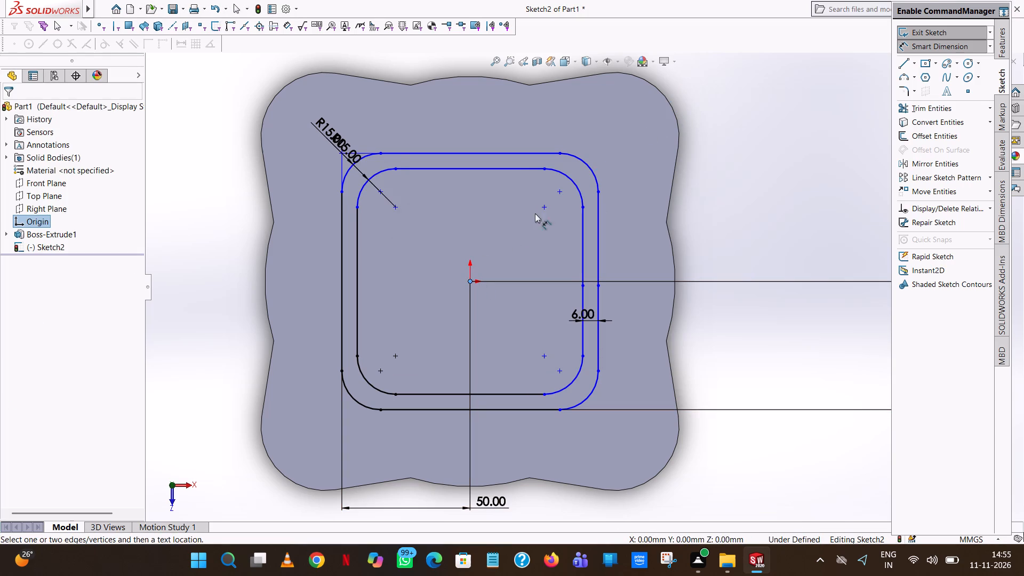
click(545, 206)
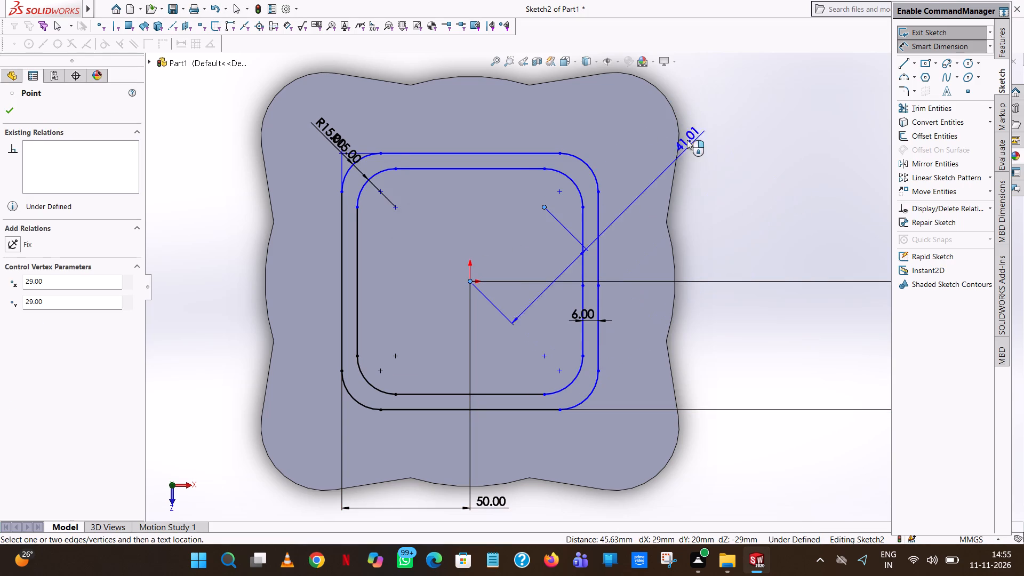
click(538, 128)
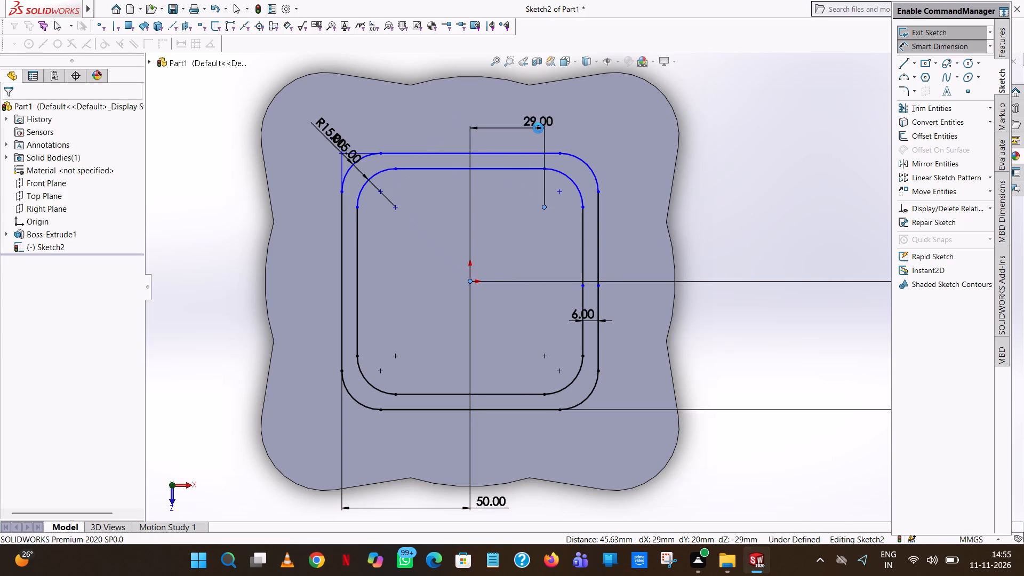
click(492, 118)
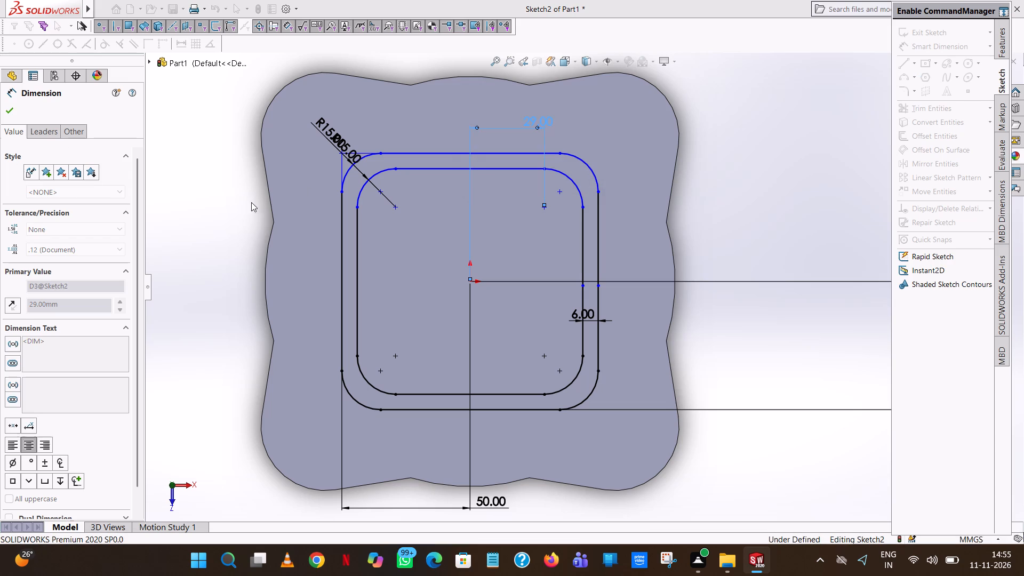
click(250, 203)
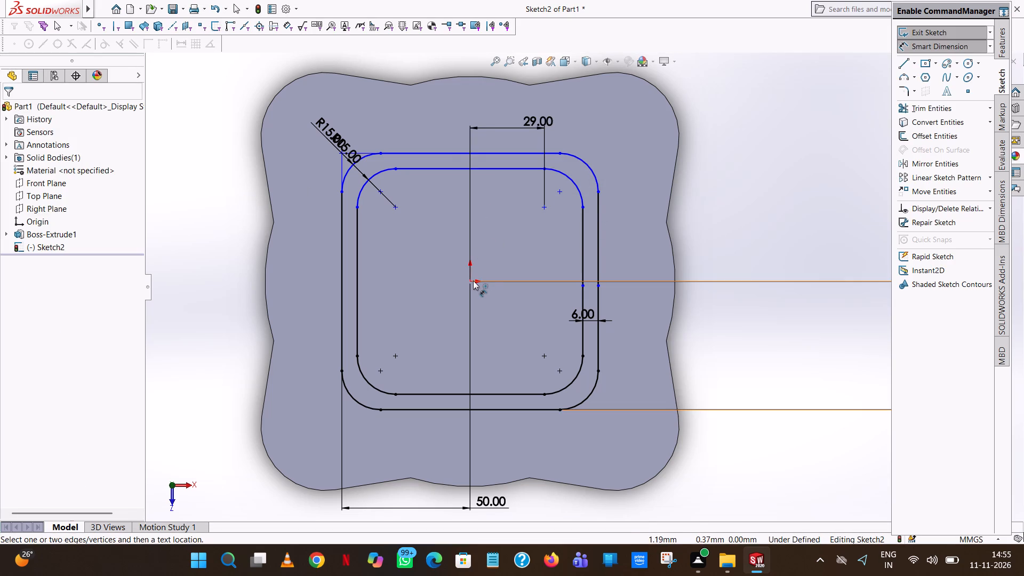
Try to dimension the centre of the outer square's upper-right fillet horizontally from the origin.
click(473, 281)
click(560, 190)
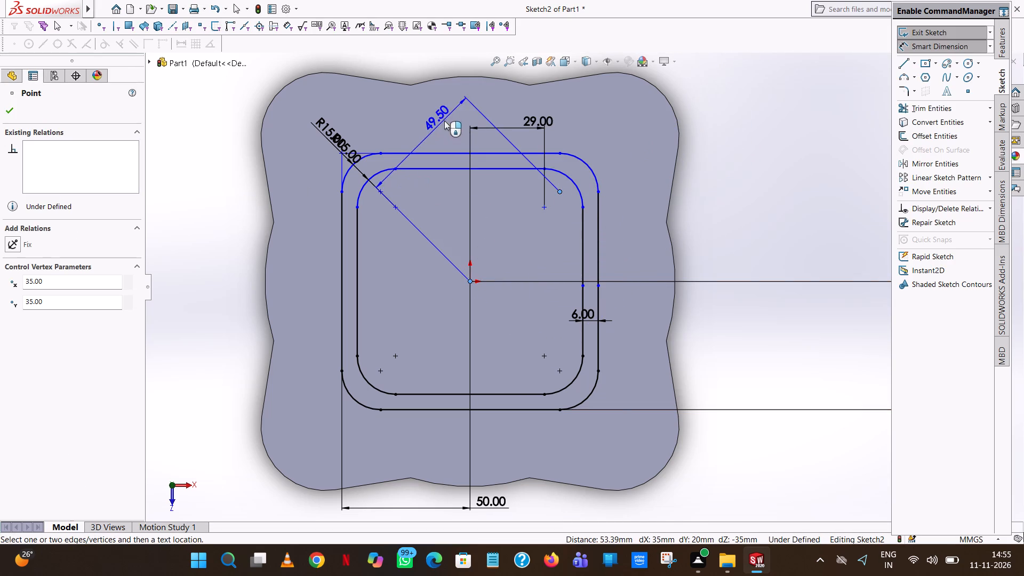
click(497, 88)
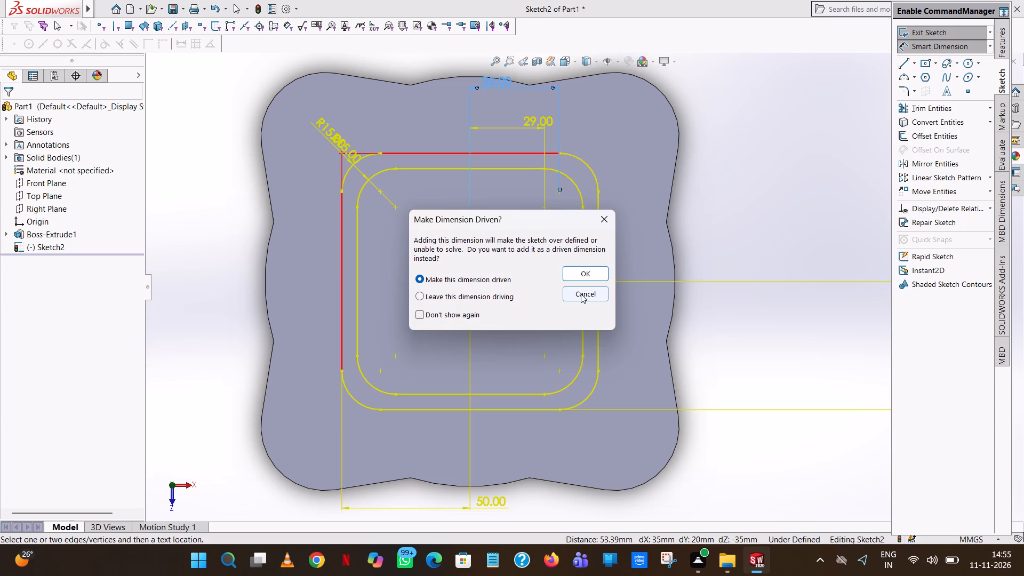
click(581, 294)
Dimension the centre of the outer square's upper-left fillet at 35 mm vertically from the origin.
click(471, 283)
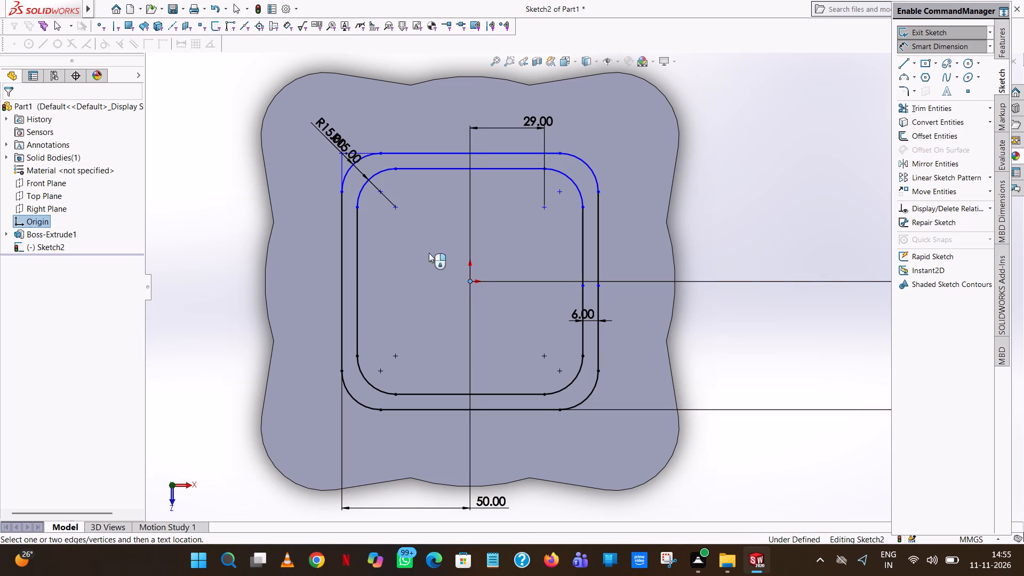
click(380, 187)
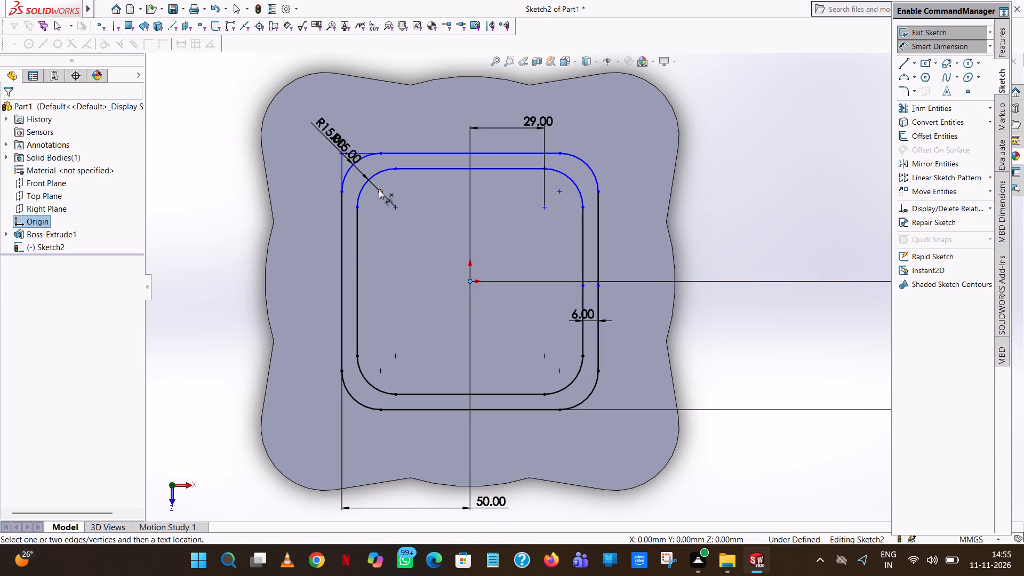
click(379, 191)
click(233, 253)
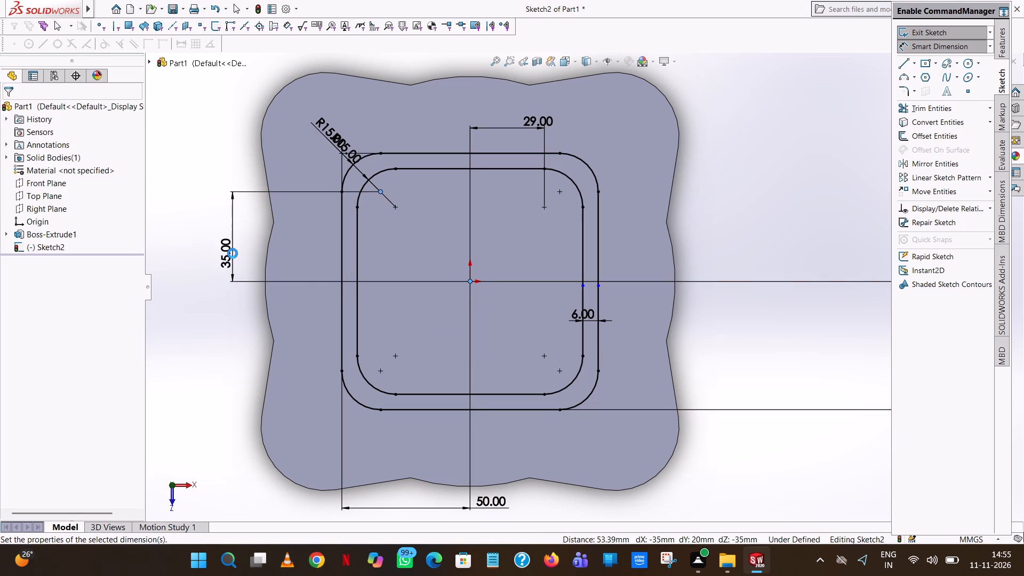
click(187, 237)
click(206, 175)
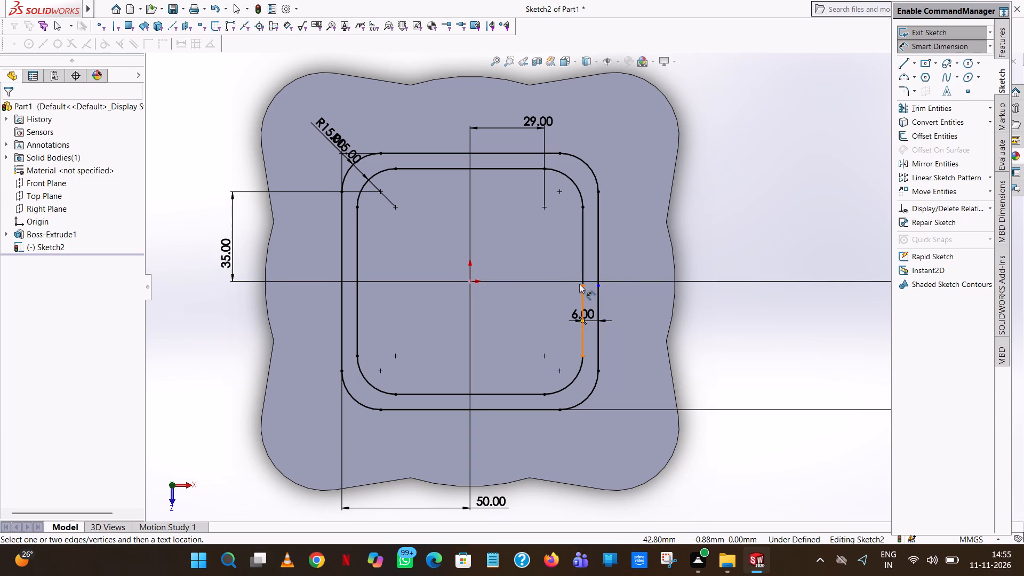
Extrude the ring between the two filleted squares 25 mm, blind, merged with the base.
click(1003, 49)
click(942, 28)
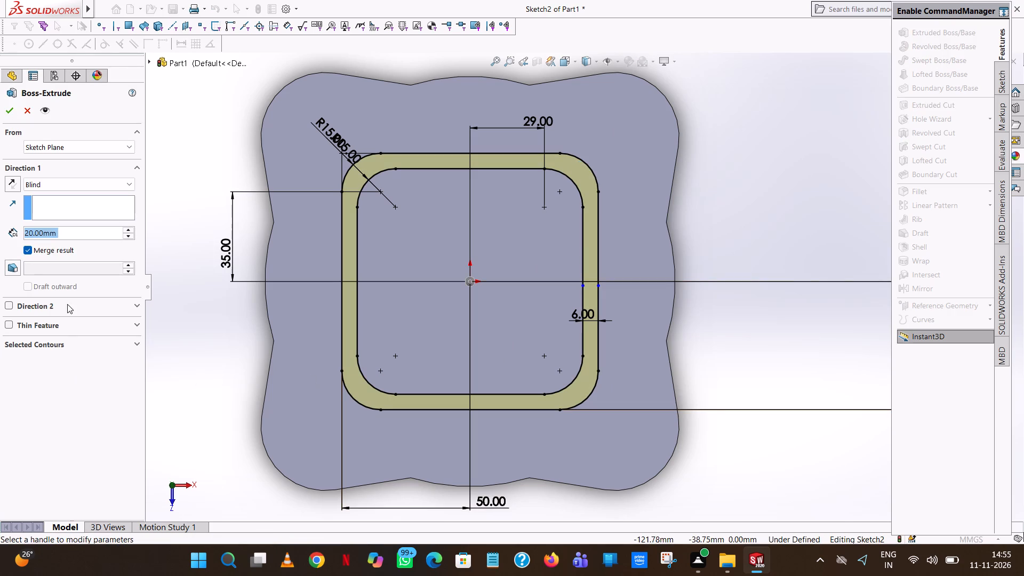
text(25)
key(Return)
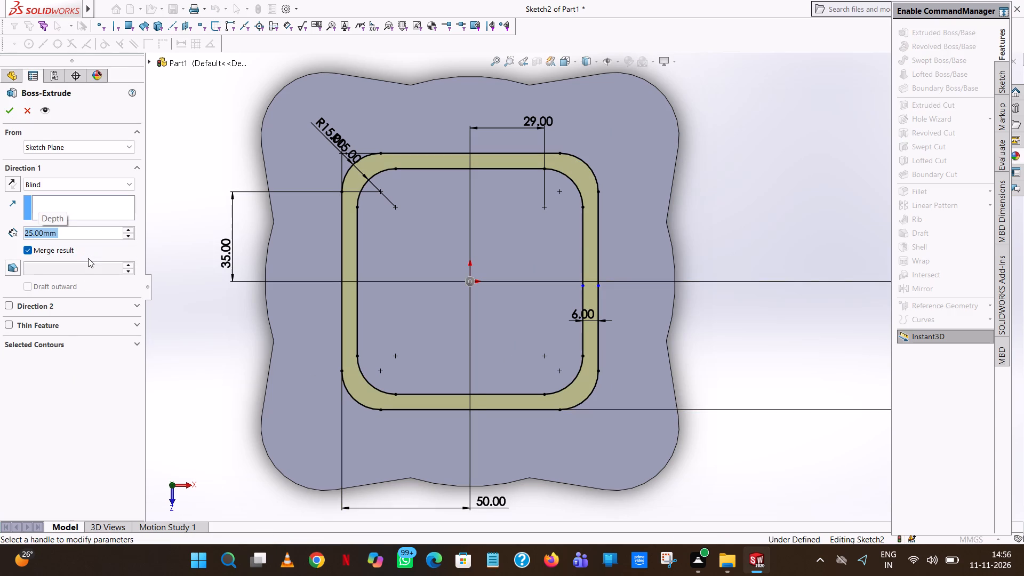
middle_drag(720, 378, 695, 281)
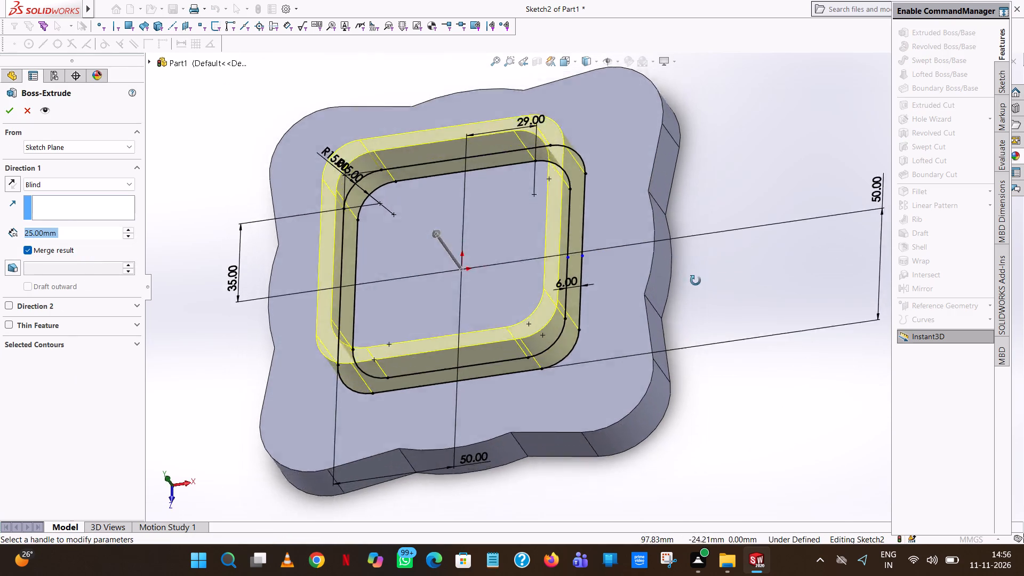
middle_drag(695, 281, 702, 196)
scroll(697, 267, up, 1)
scroll(702, 196, up, 1)
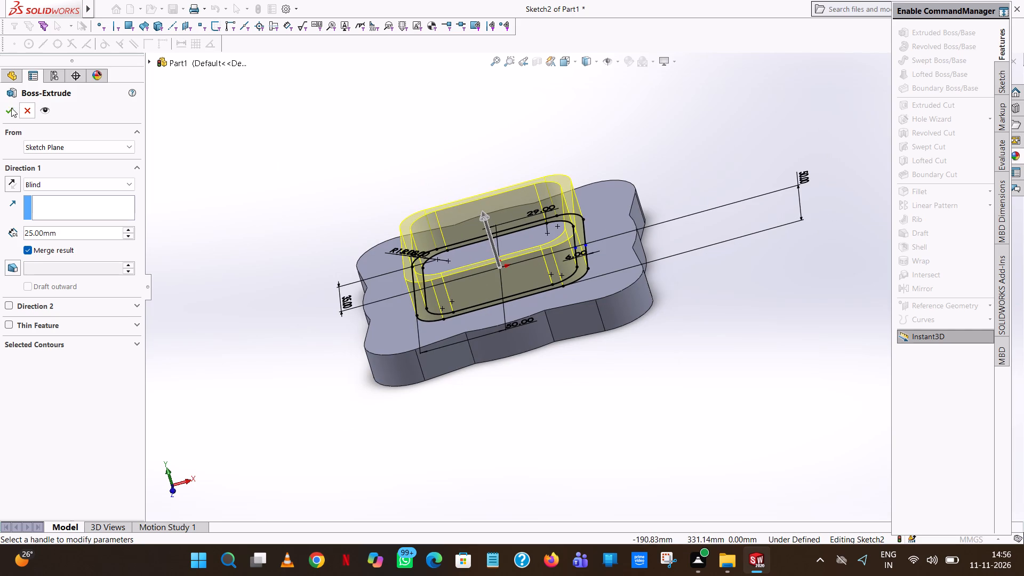
click(11, 108)
click(477, 127)
Start an extruded cut sketch on the floor inside the square wall and view it face-on.
scroll(500, 146, up, 1)
middle_drag(501, 146, 523, 342)
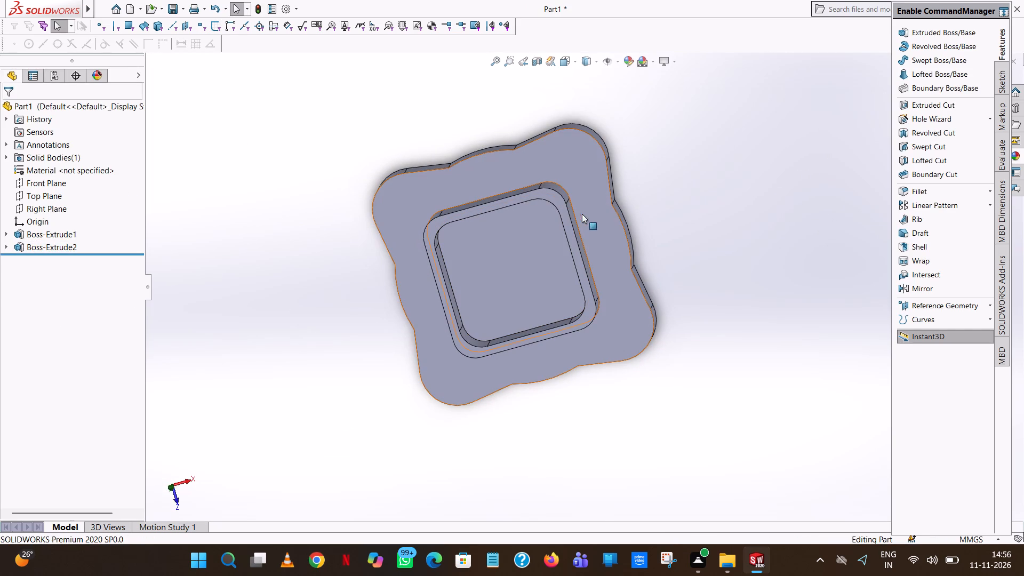
middle_drag(490, 229, 556, 124)
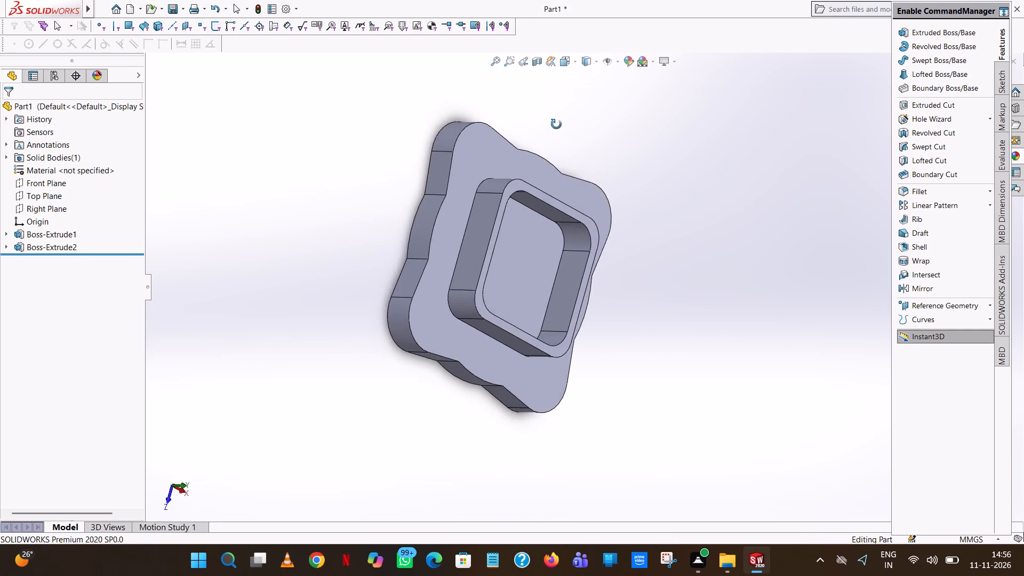
middle_drag(556, 124, 527, 215)
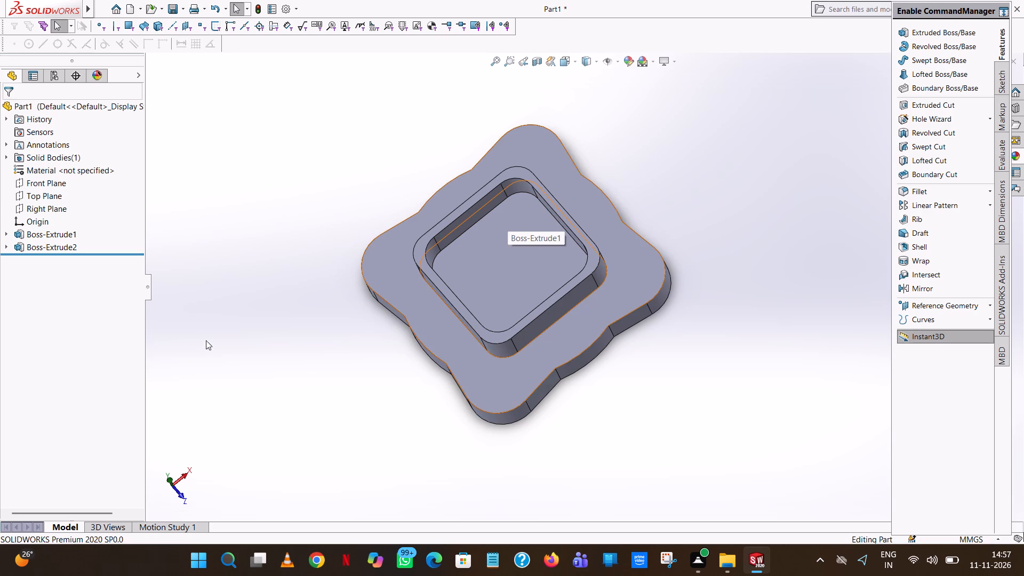
click(938, 102)
click(510, 254)
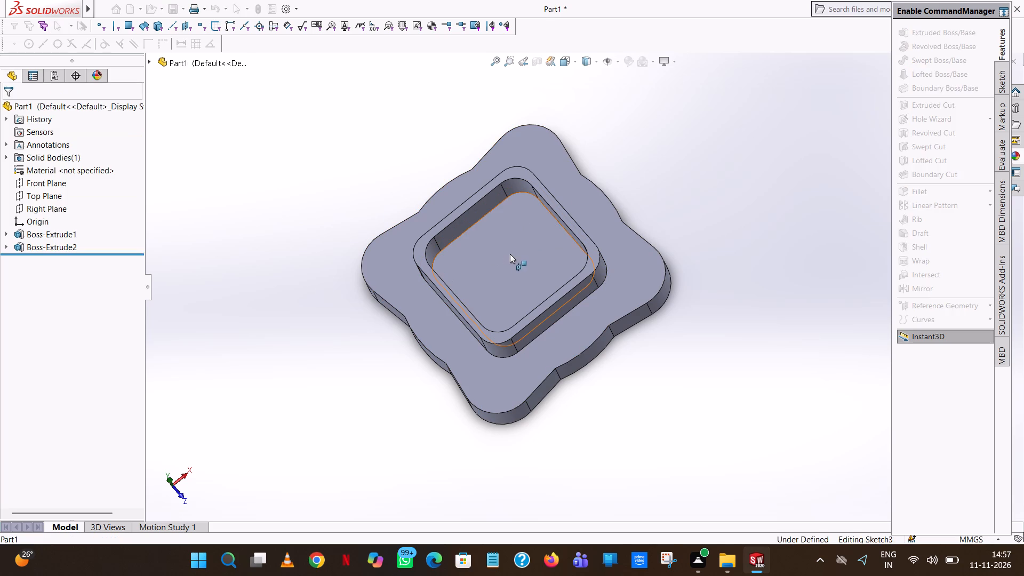
click(577, 63)
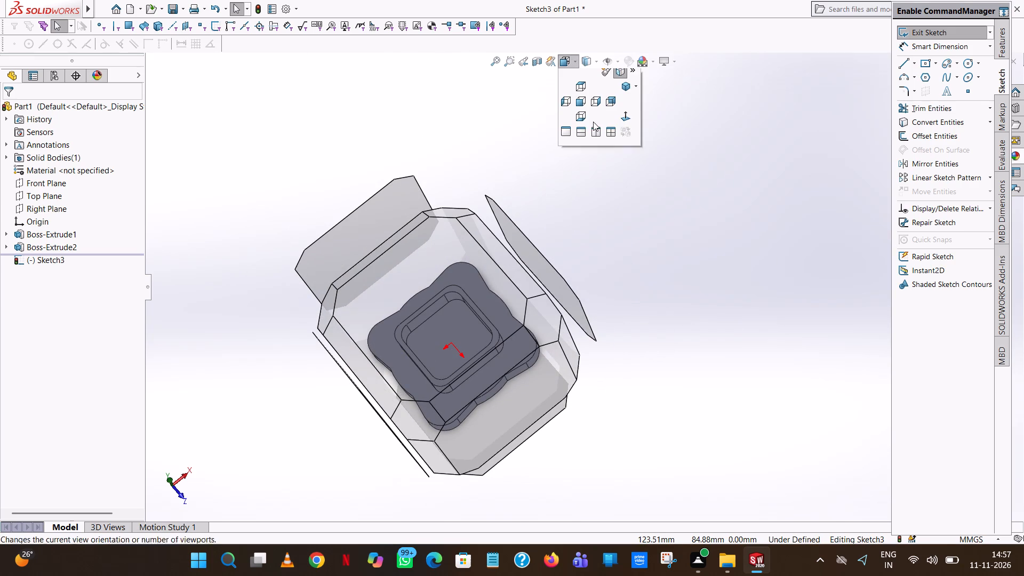
click(623, 121)
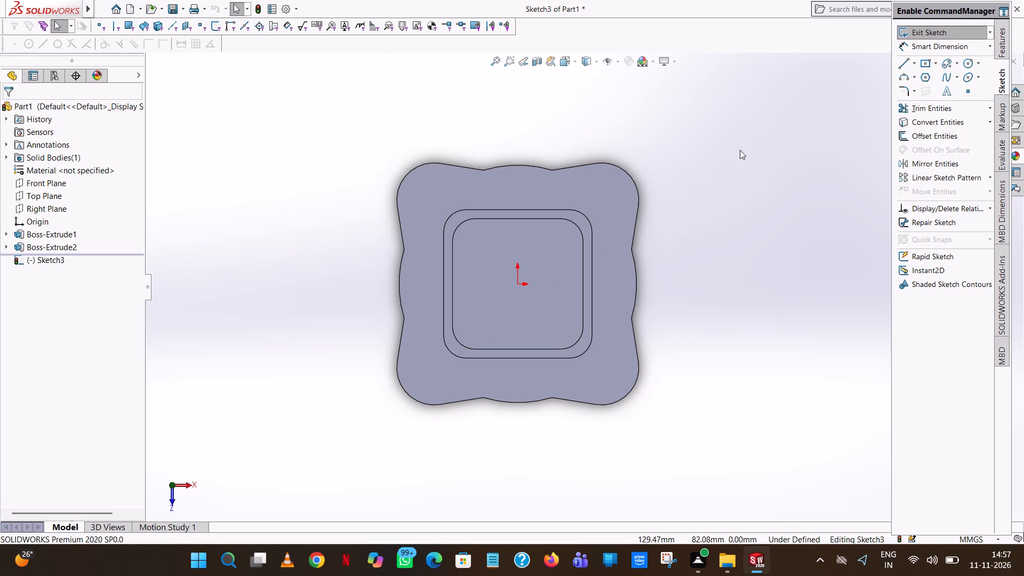
Draw a 22 mm horizontal line rightward from the origin and a 22 mm vertical line down from its end.
click(905, 65)
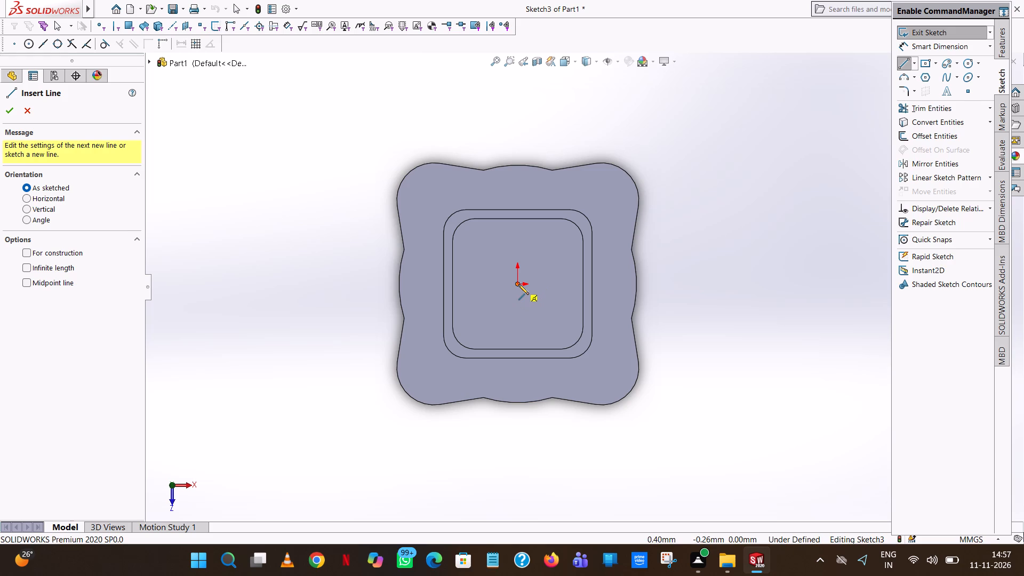
click(518, 283)
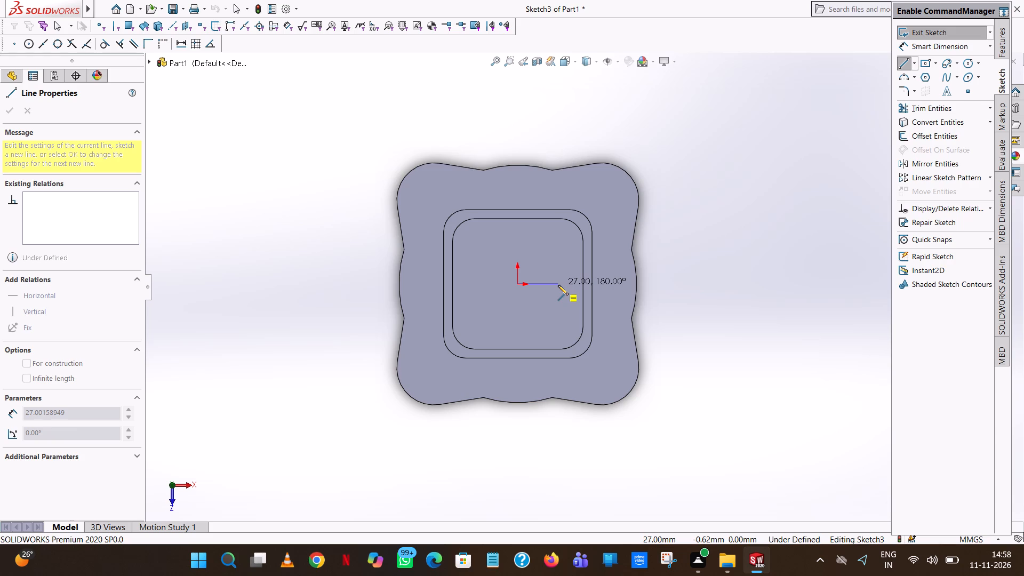
click(558, 285)
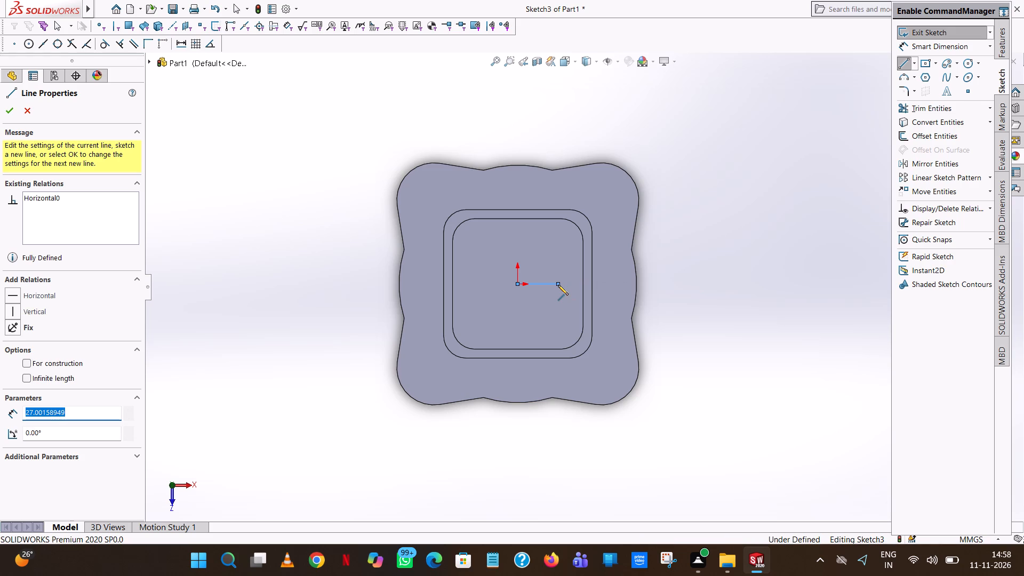
text(22)
key(Return)
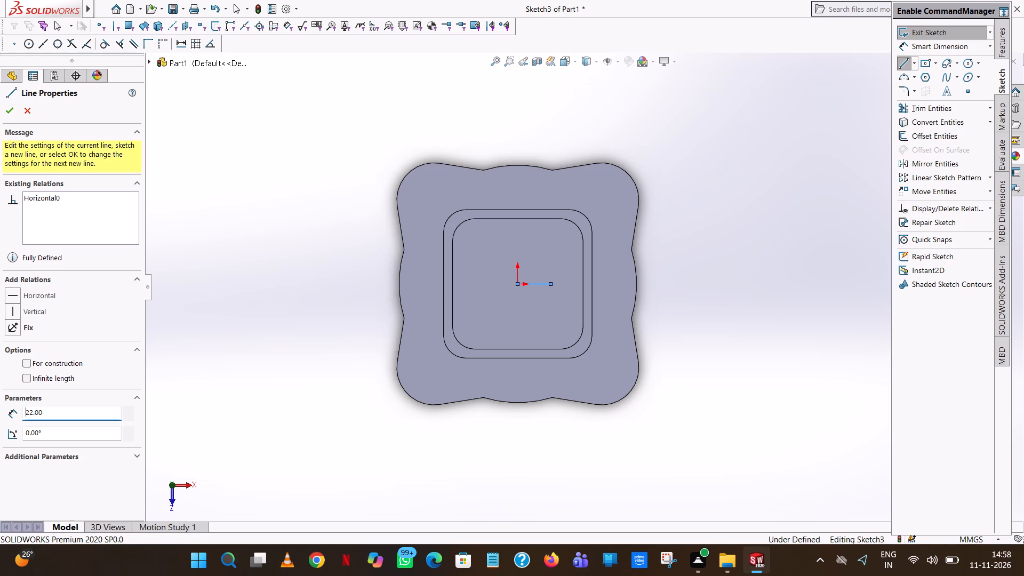
click(548, 318)
text(22)
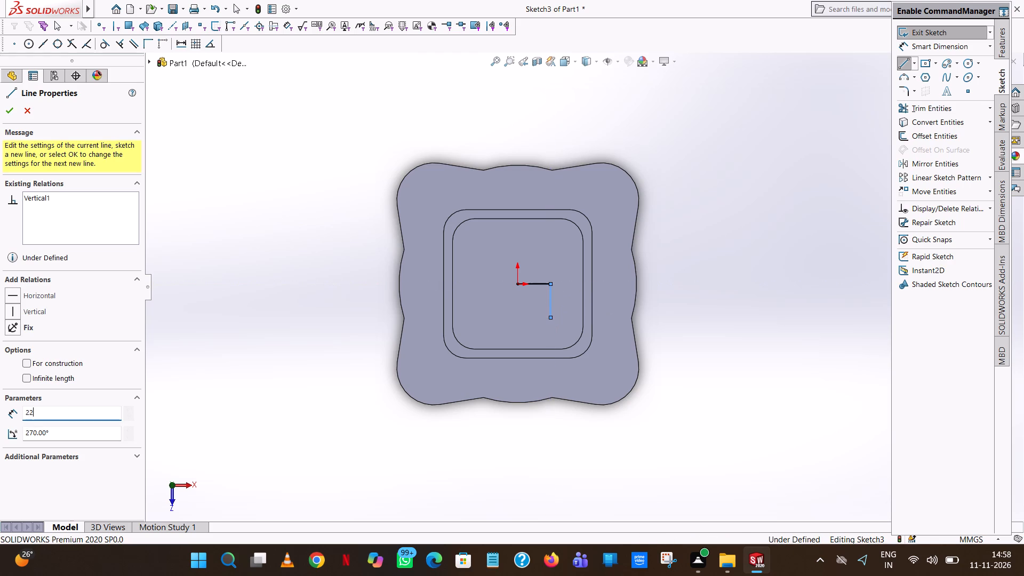
key(Return)
right_click(548, 318)
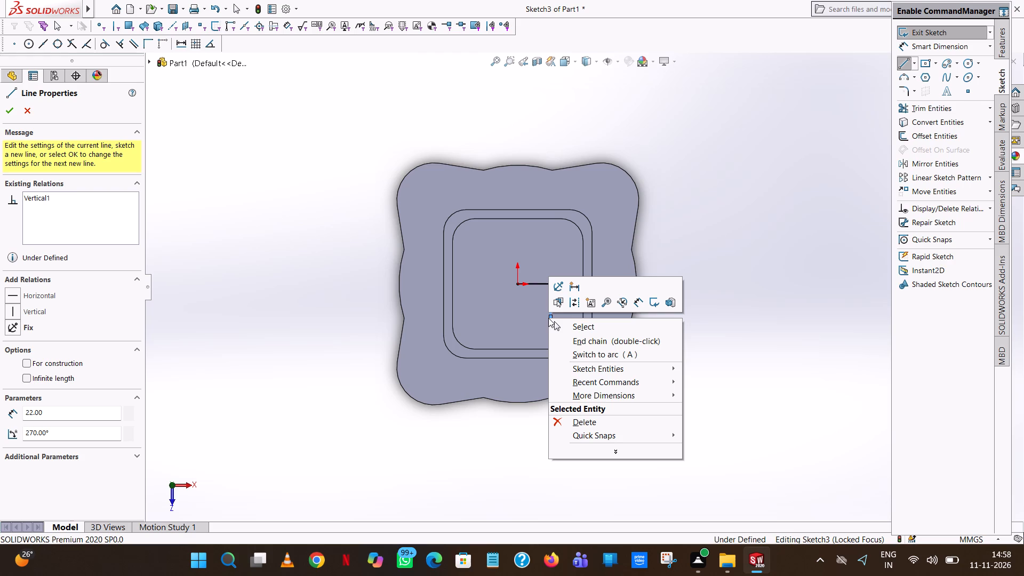
click(623, 327)
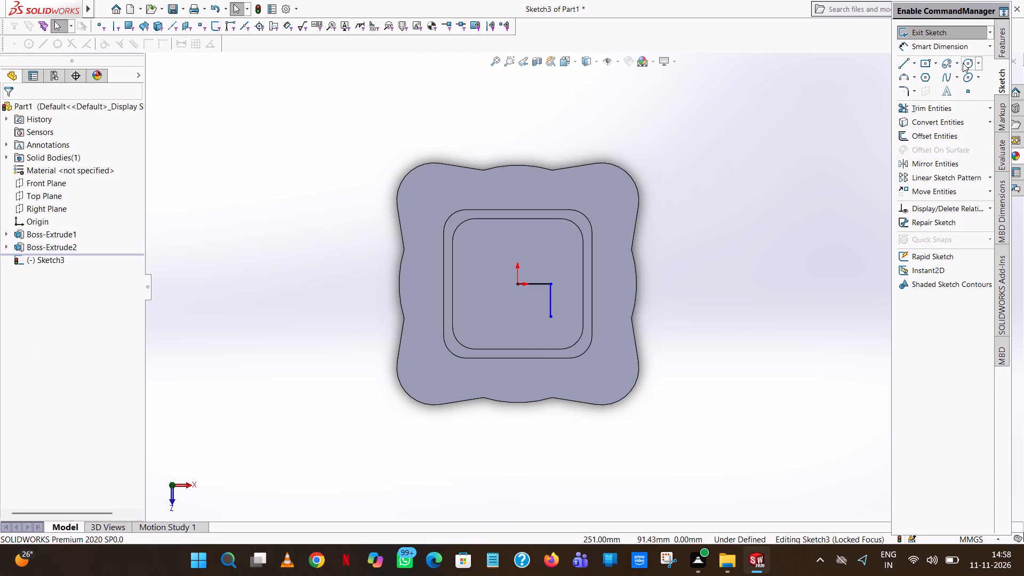
Draw a circle of radius 23/2 mm centred on the lower end of the 22 mm vertical line.
click(971, 63)
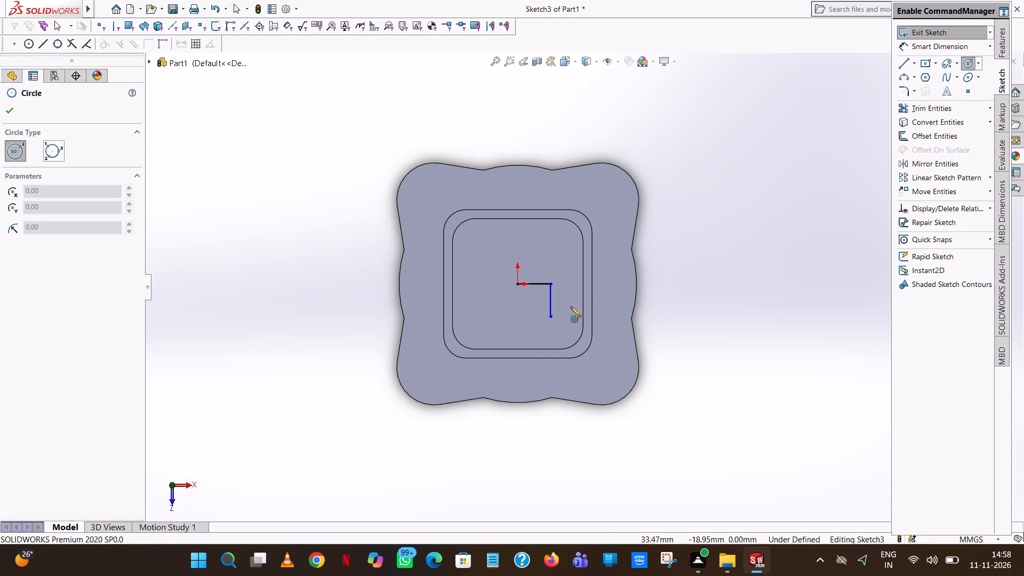
click(550, 317)
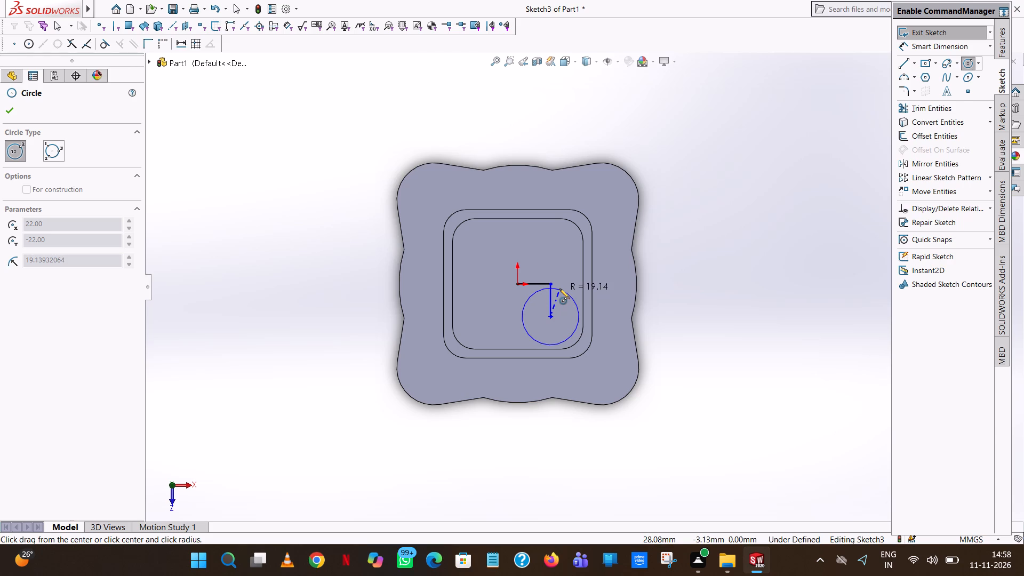
click(559, 289)
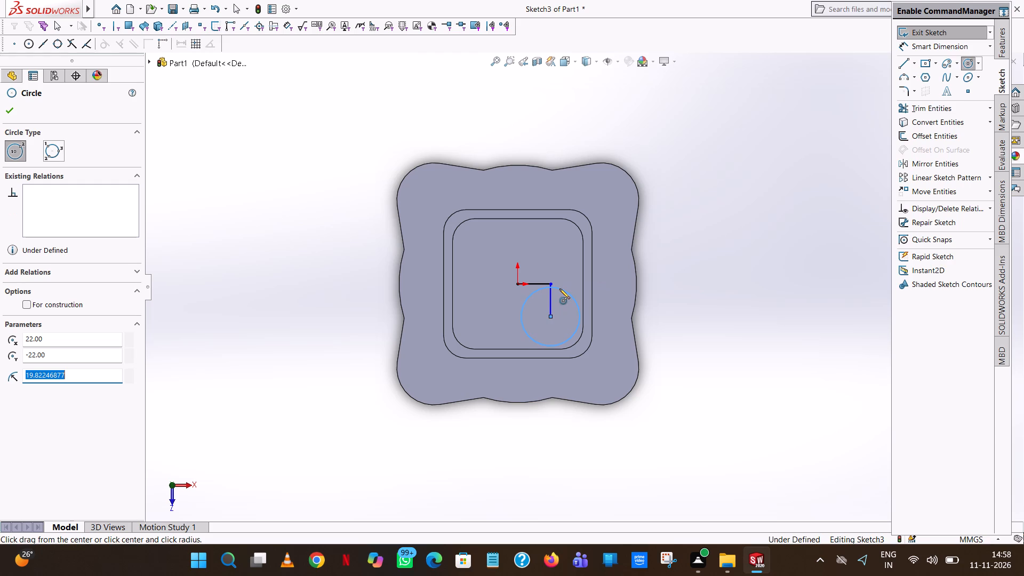
text(23/2)
key(Return)
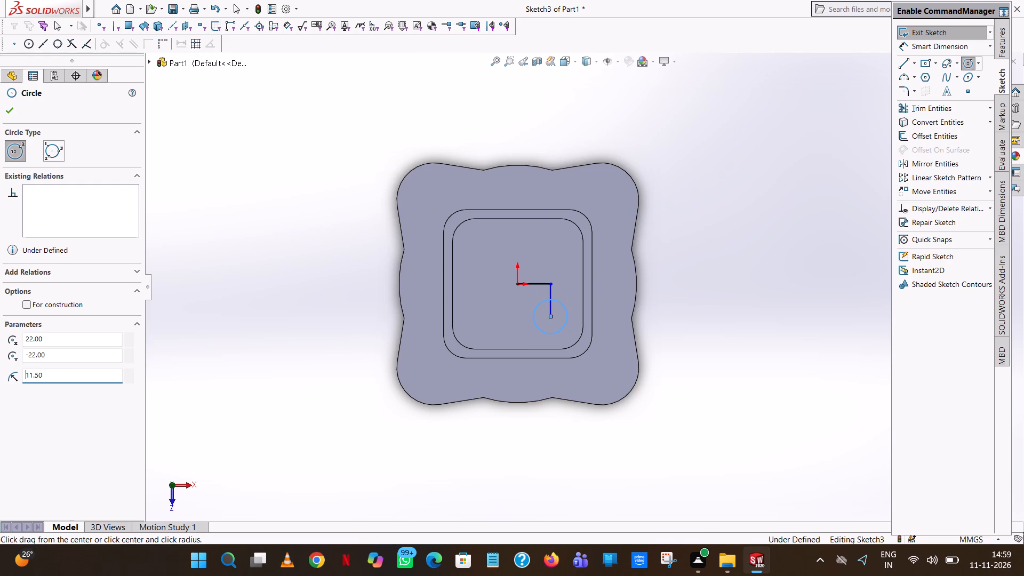
click(7, 110)
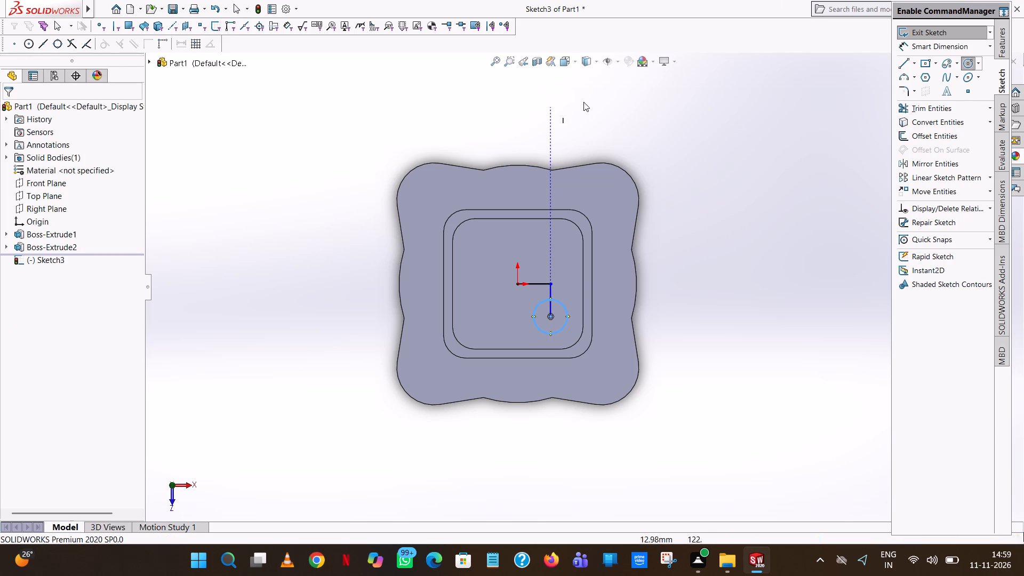
click(683, 98)
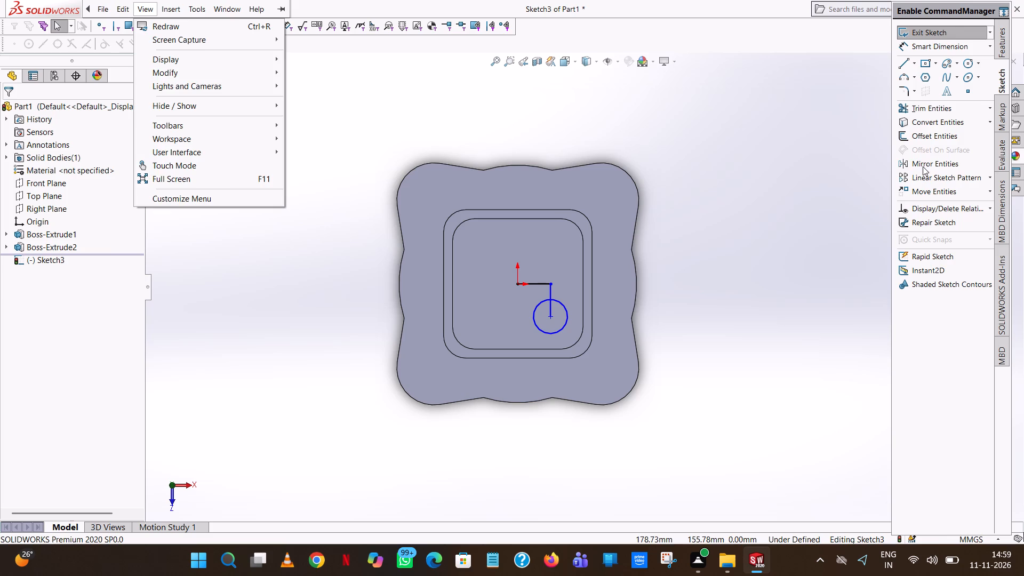
Mirror the circle about the horizontal line from the origin, keeping the original.
click(923, 163)
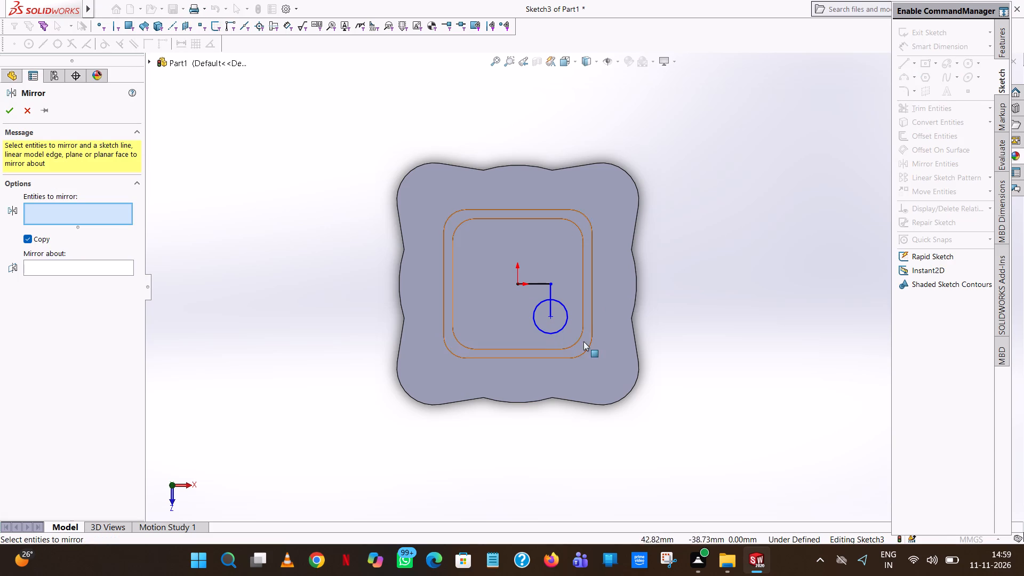
click(564, 315)
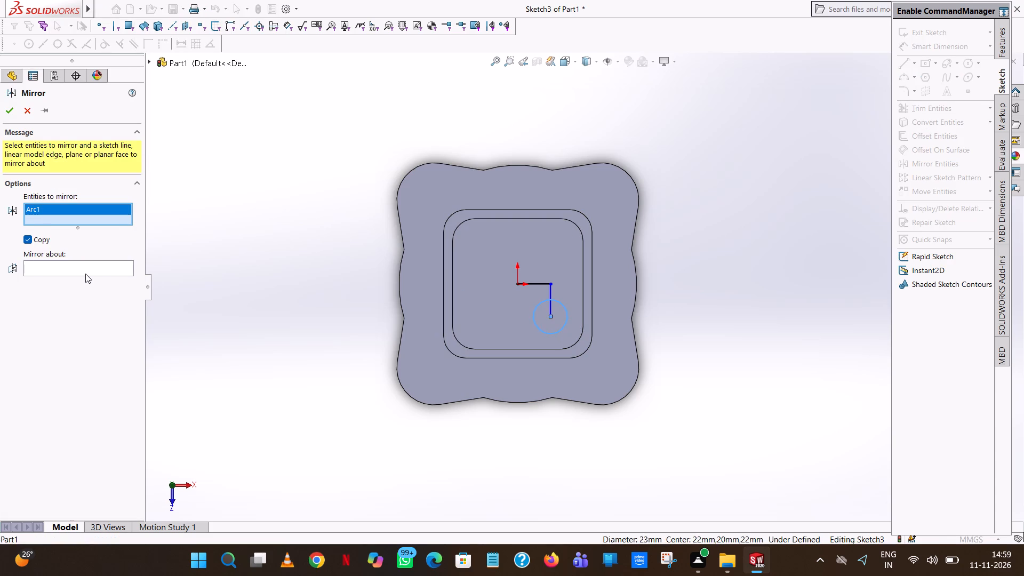
click(85, 274)
click(58, 264)
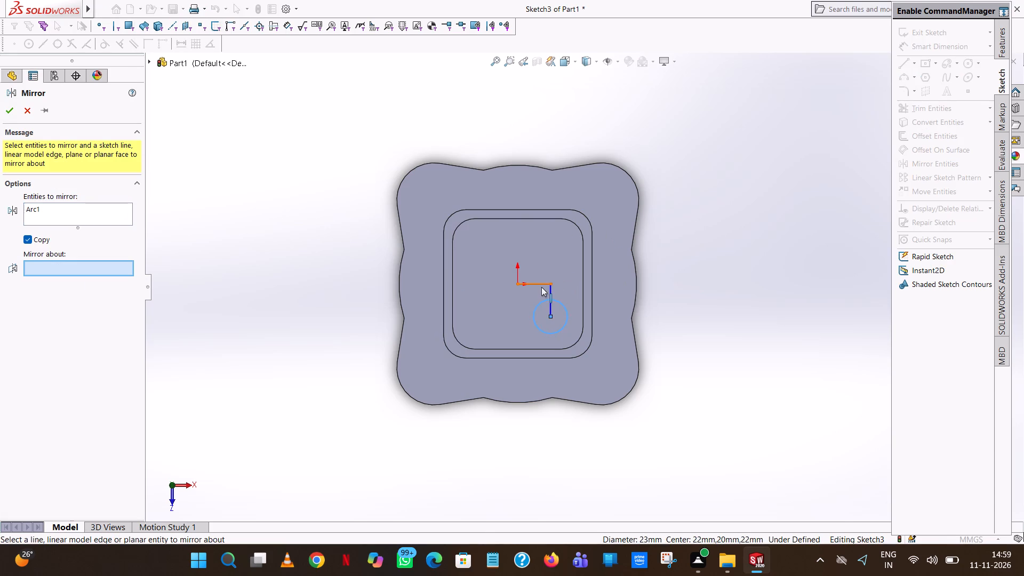
click(541, 287)
click(7, 113)
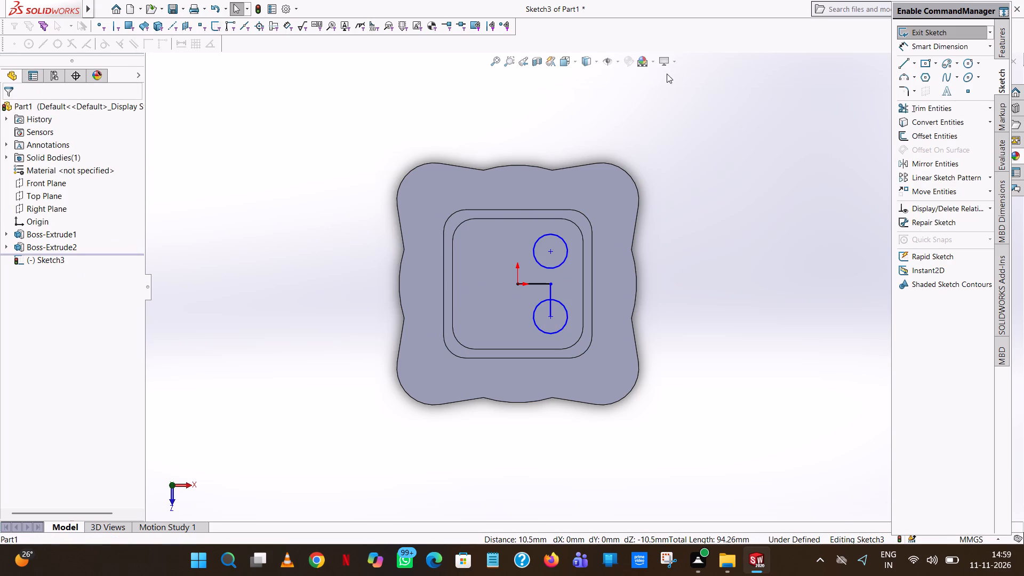
click(647, 94)
Draw a vertical line straight down from the origin, ending between the origin and the wall's lower side.
click(902, 61)
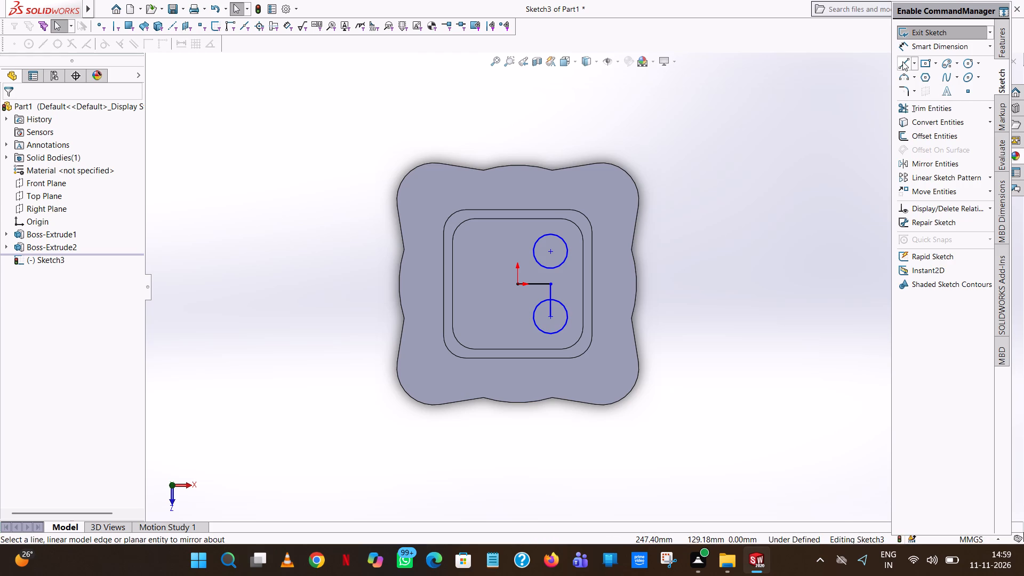
click(516, 282)
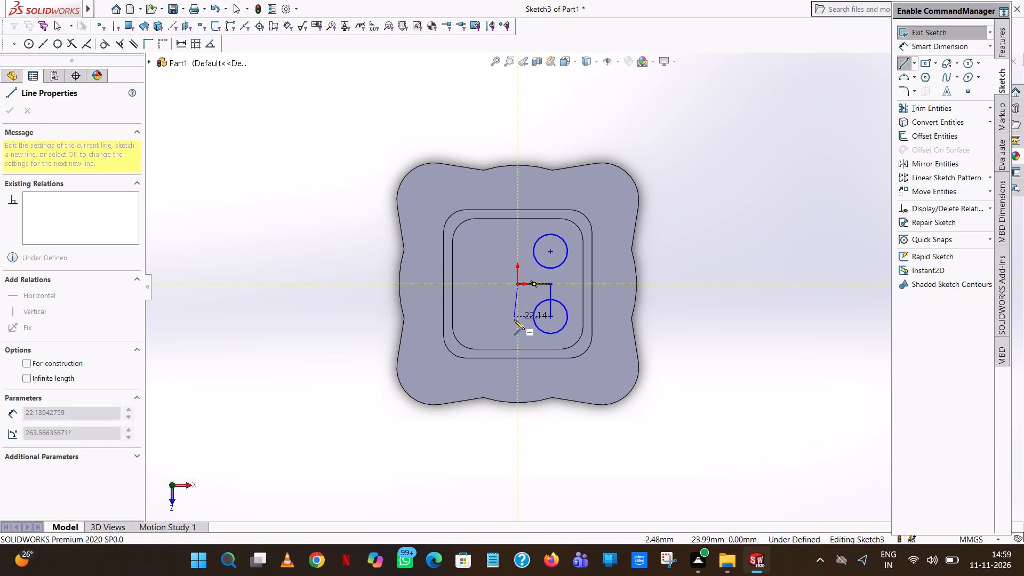
click(515, 321)
right_click(515, 321)
click(558, 325)
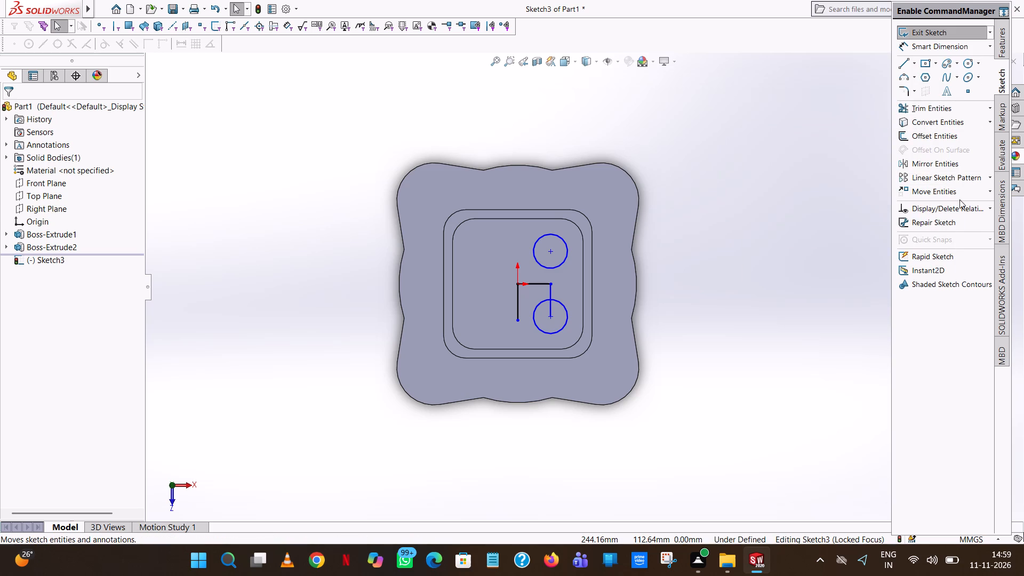
Mirror both circles about the vertical line through the origin, keeping the originals.
click(955, 168)
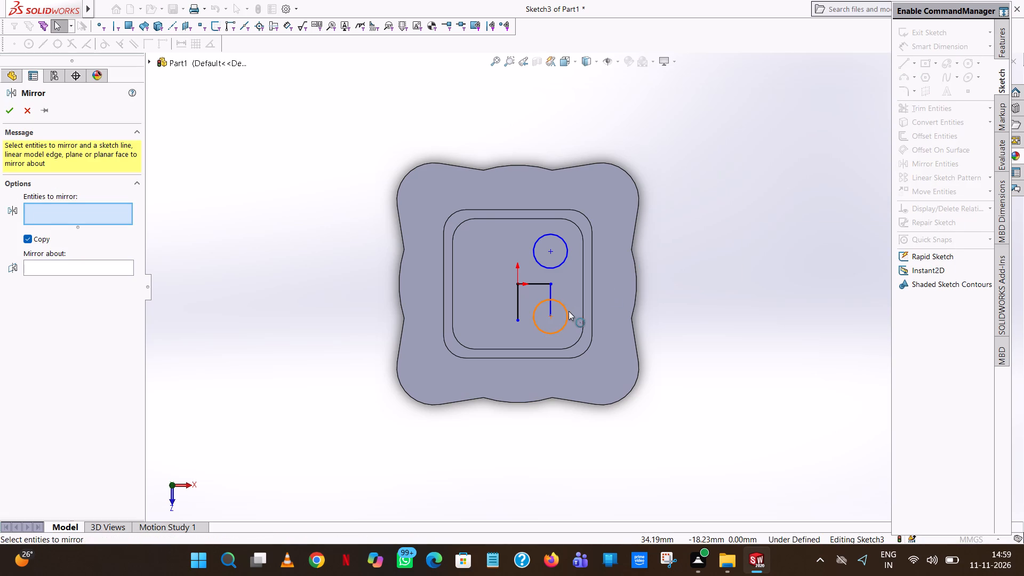
click(569, 311)
click(567, 241)
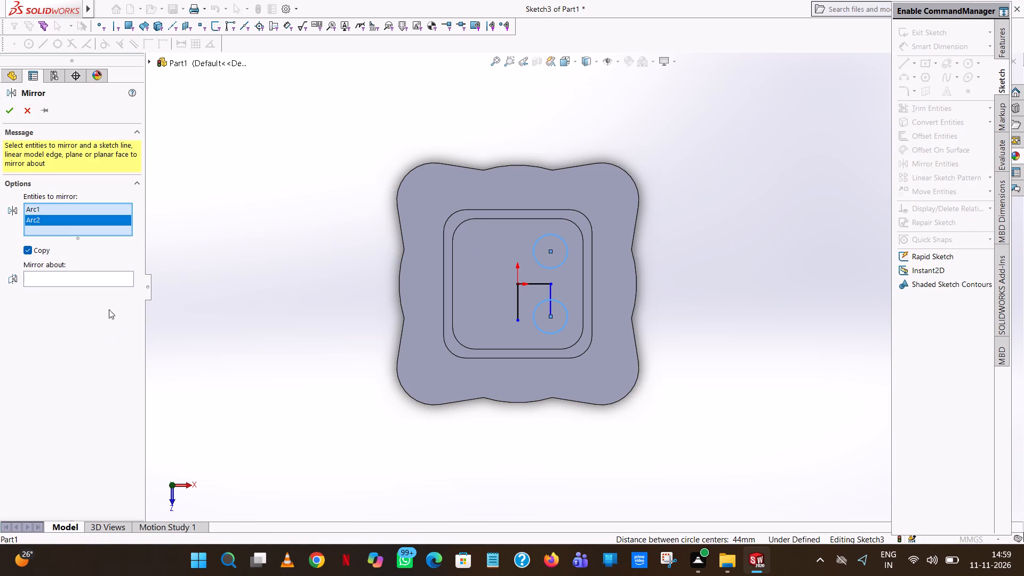
click(108, 274)
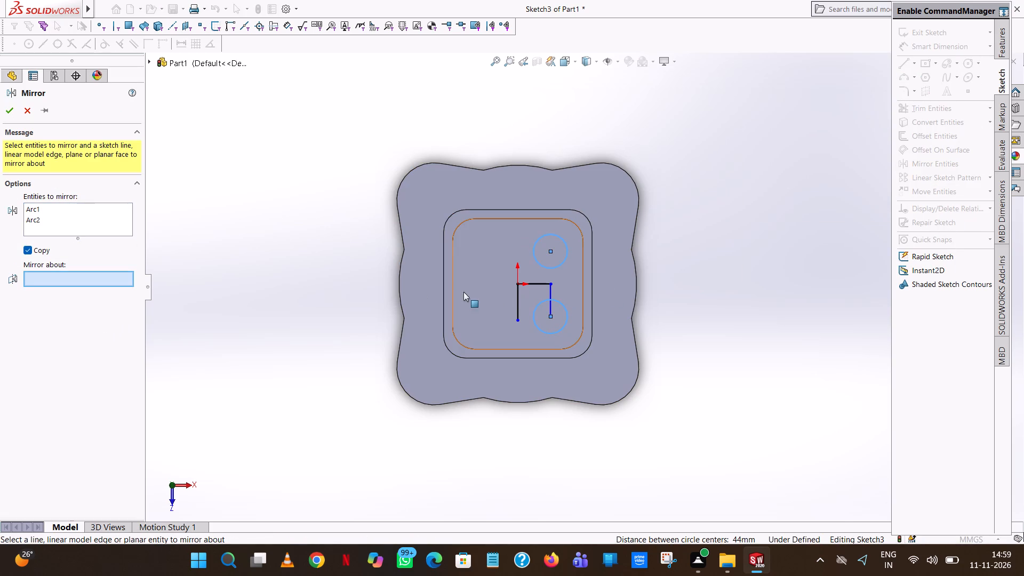
click(517, 300)
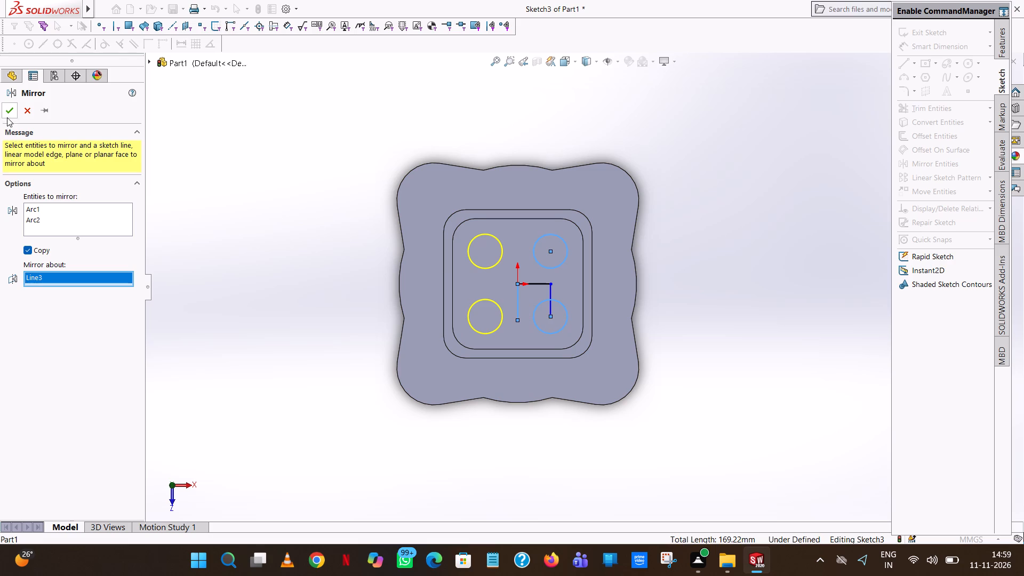
click(7, 116)
Trim away the vertical and horizontal helper lines, leaving only the four circles in the sketch.
click(932, 110)
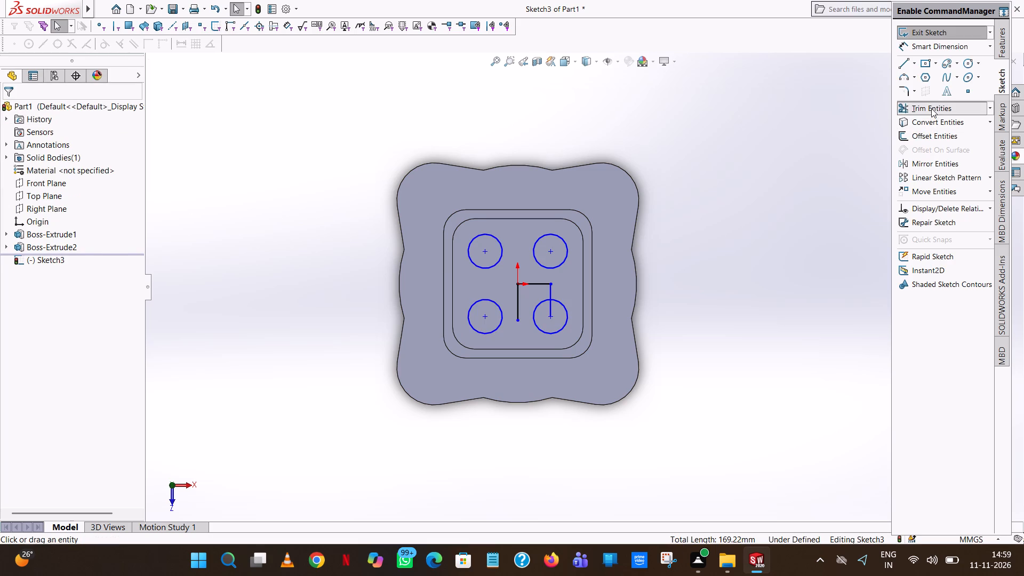
click(515, 301)
click(525, 283)
click(548, 291)
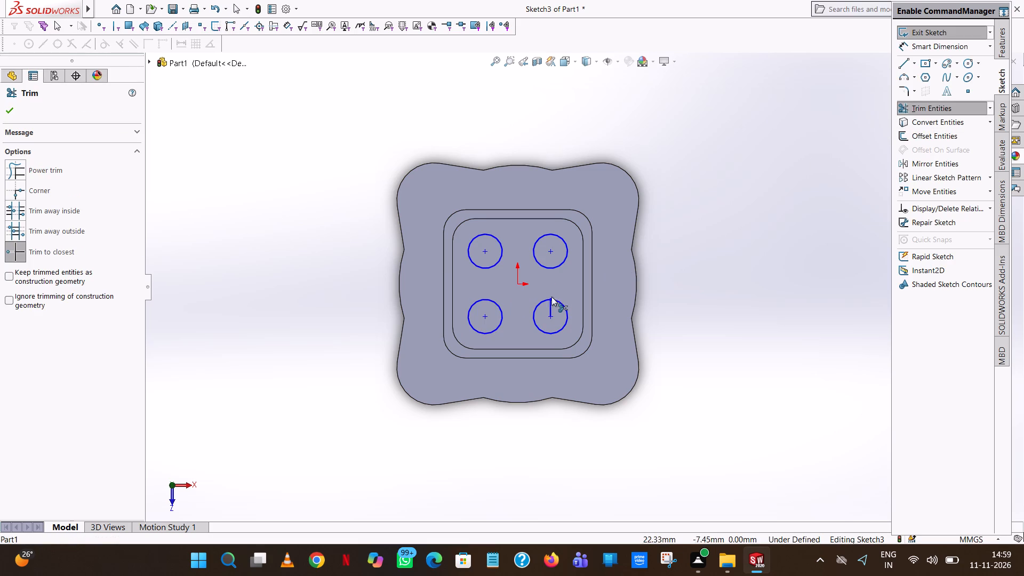
click(555, 310)
click(552, 310)
click(8, 121)
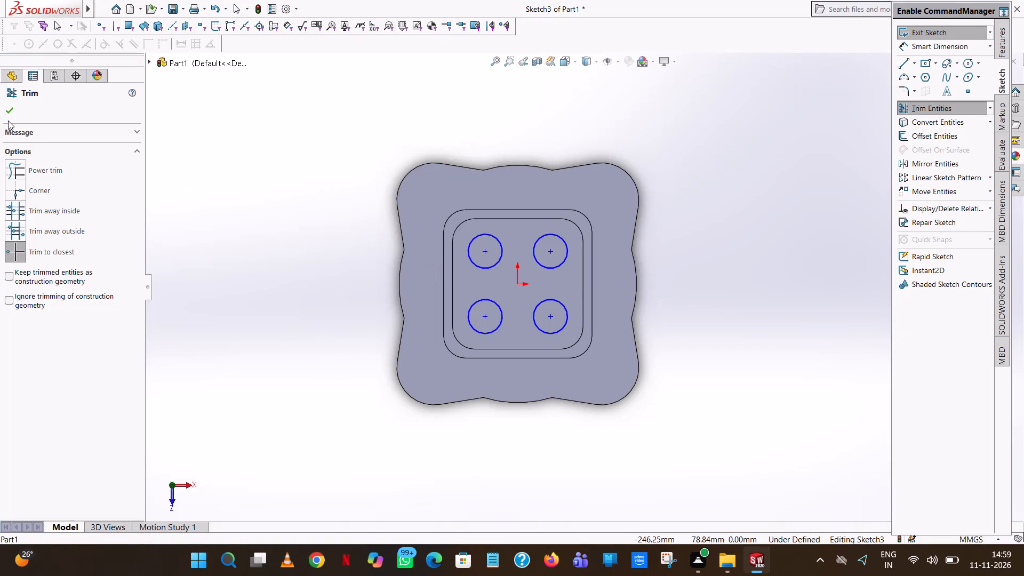
click(8, 113)
click(674, 101)
Dimension the diameters of the two upper circles with Smart Dimension, placing the values outside the flange.
click(967, 46)
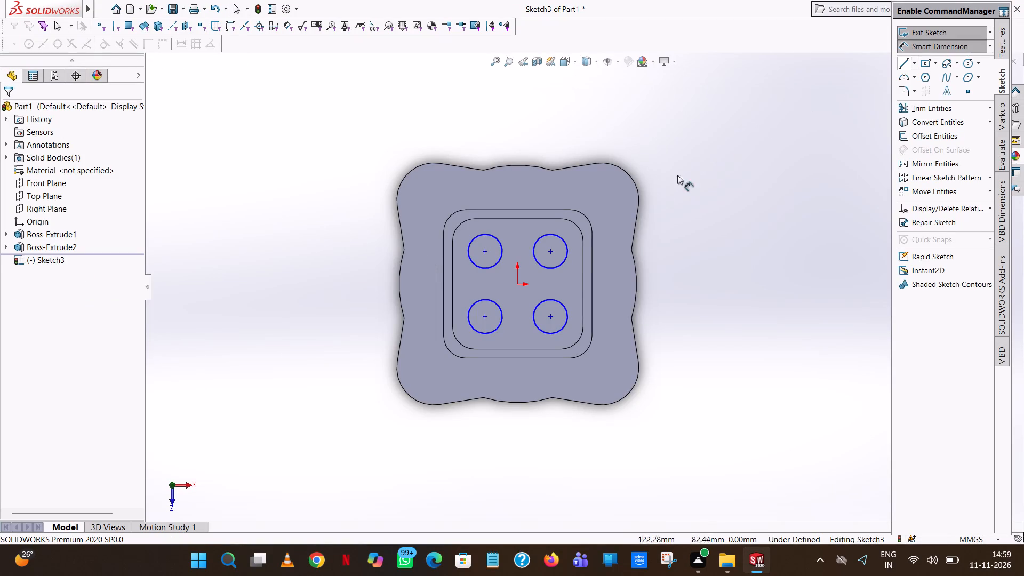
click(571, 248)
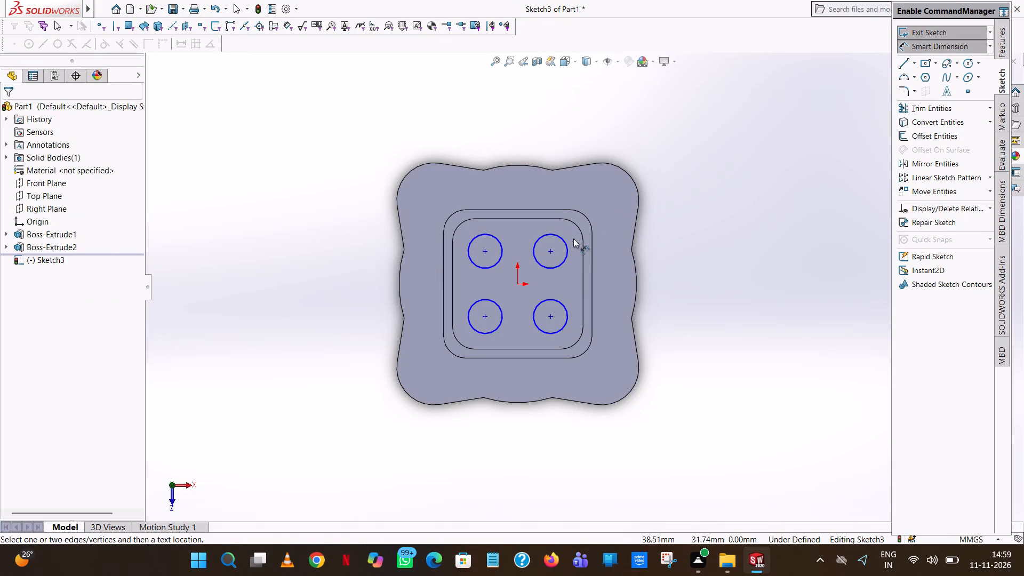
click(568, 245)
click(675, 163)
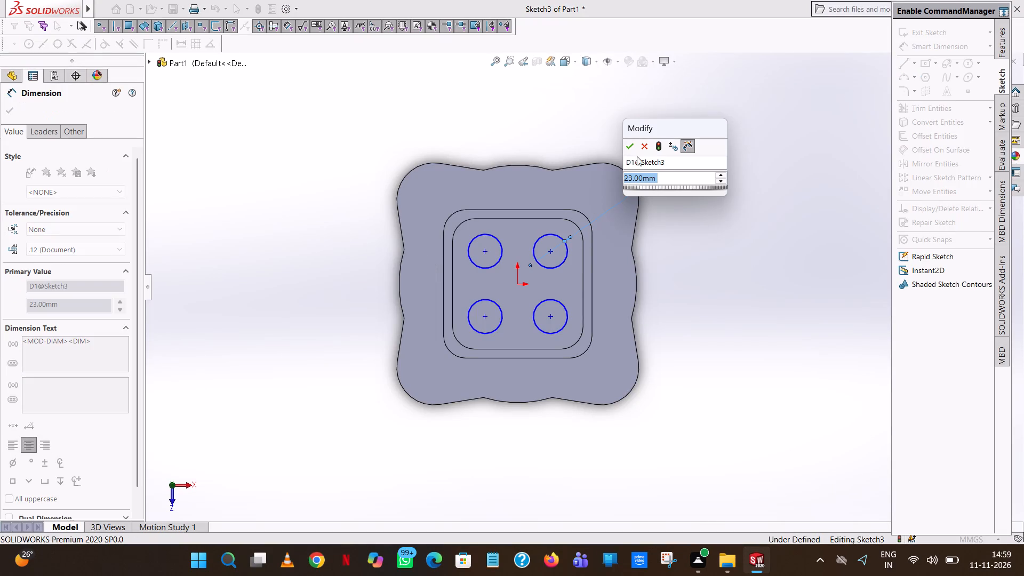
click(633, 150)
click(555, 138)
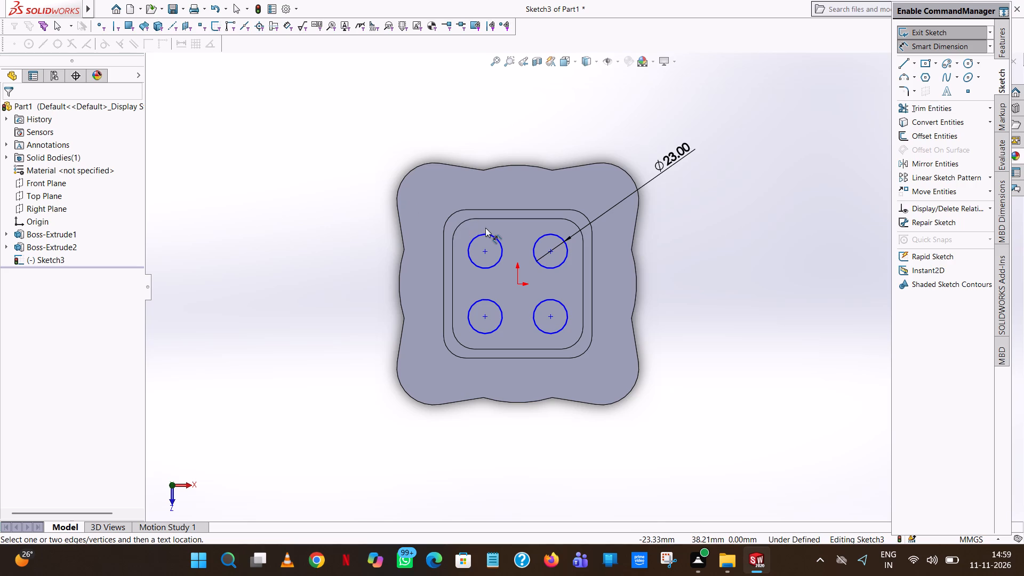
click(486, 232)
click(295, 177)
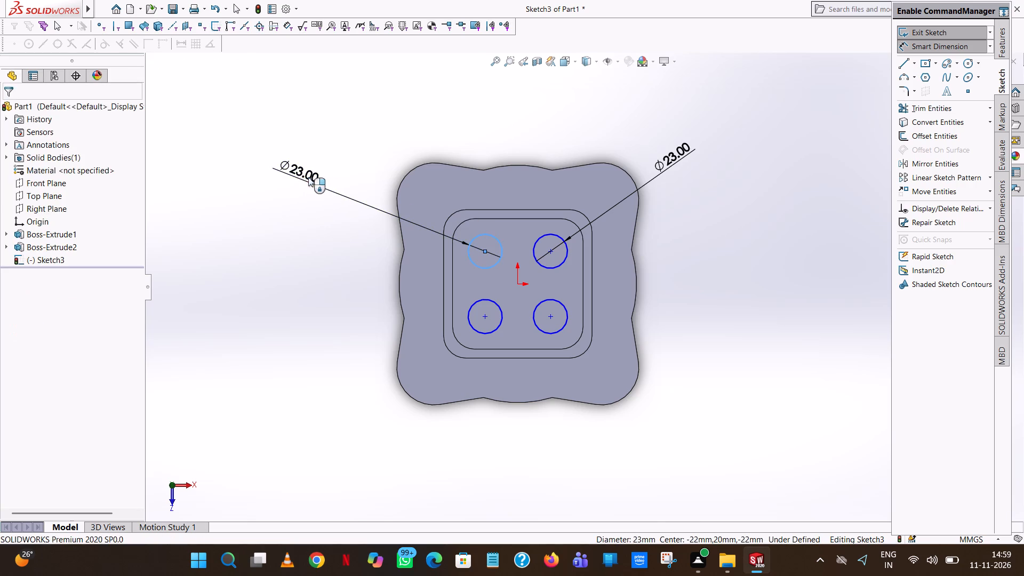
click(252, 159)
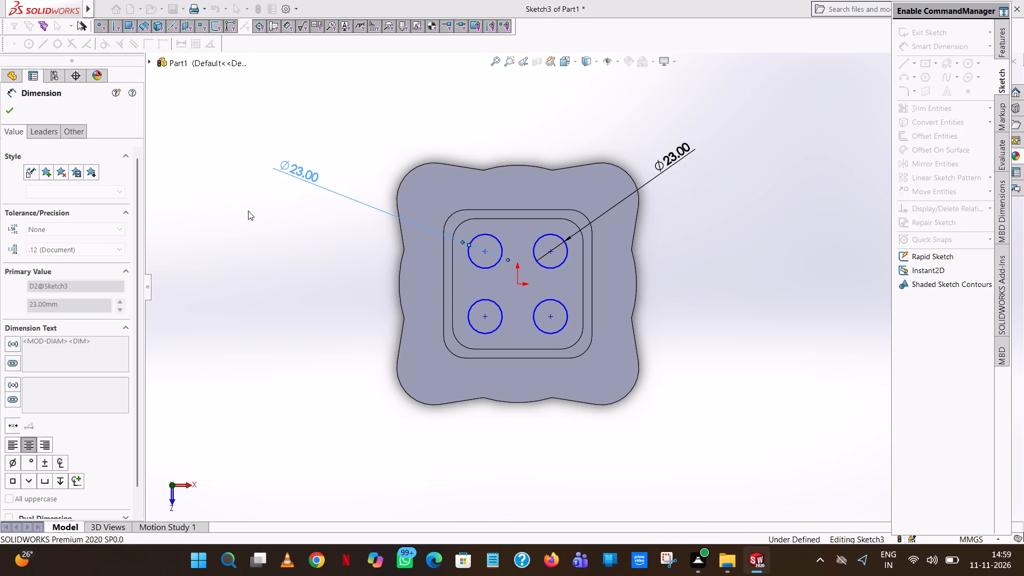
click(252, 217)
Dimension the diameters of the two lower circles, placing the values on either side of the flange.
click(475, 333)
click(294, 290)
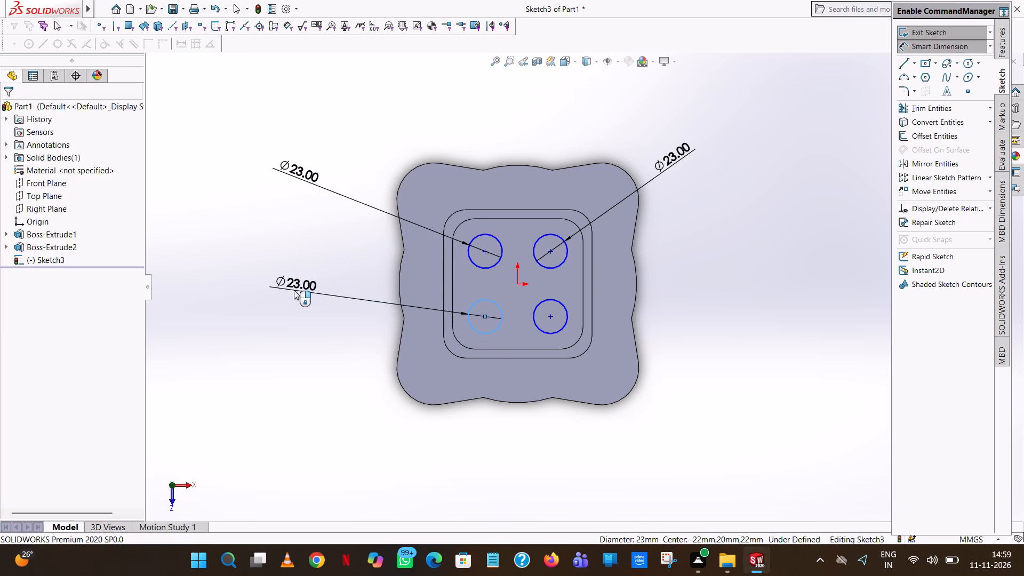
click(250, 274)
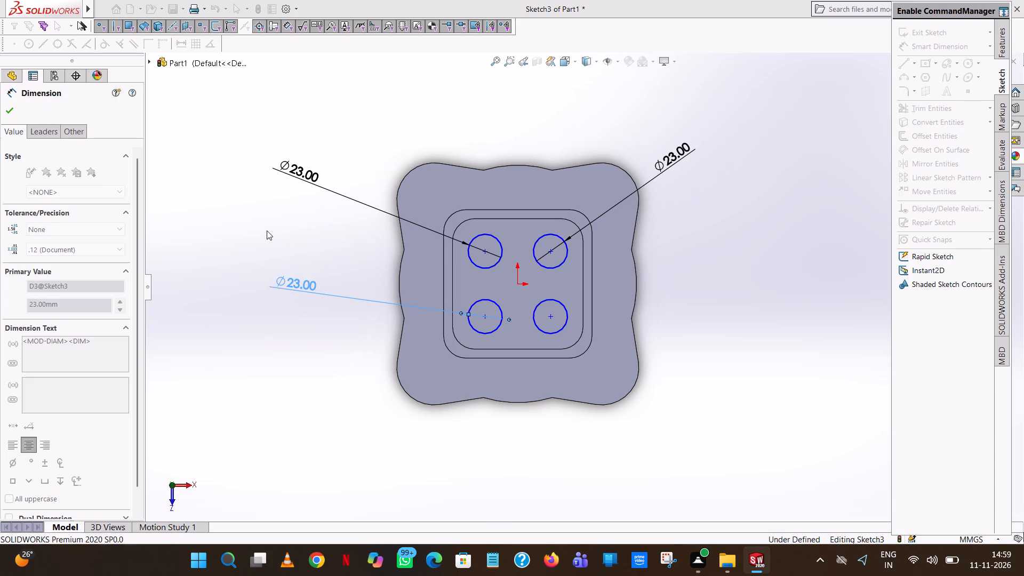
click(268, 229)
click(560, 305)
click(801, 277)
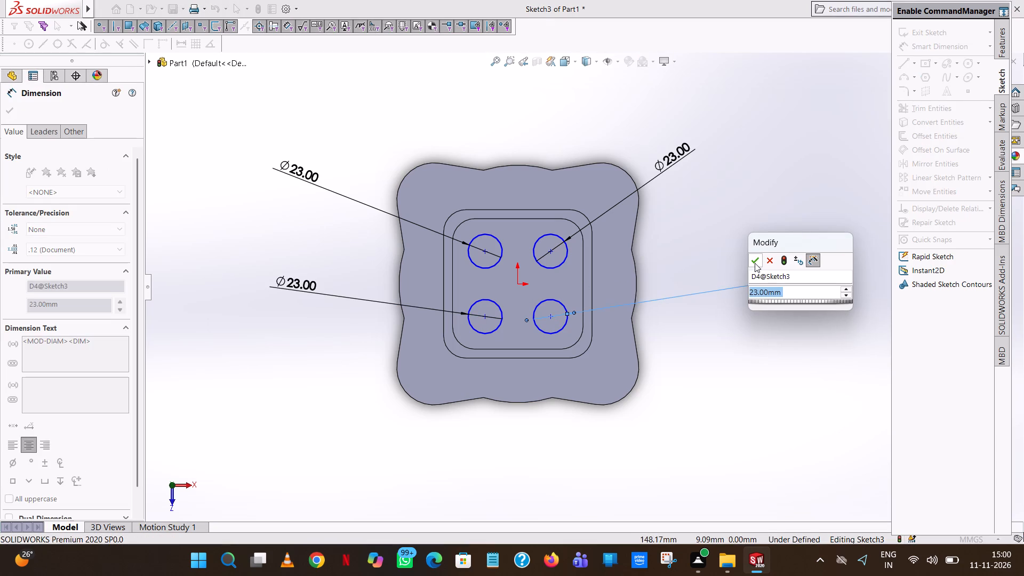
click(755, 263)
click(765, 198)
Dimension the lower-right circle's centre vertically and horizontally from the origin.
click(548, 316)
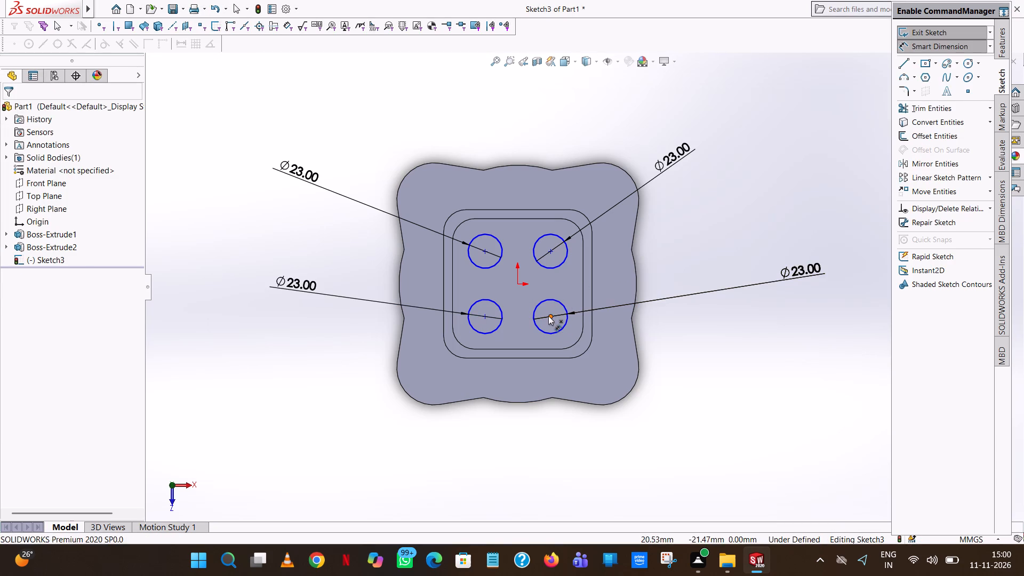
click(517, 285)
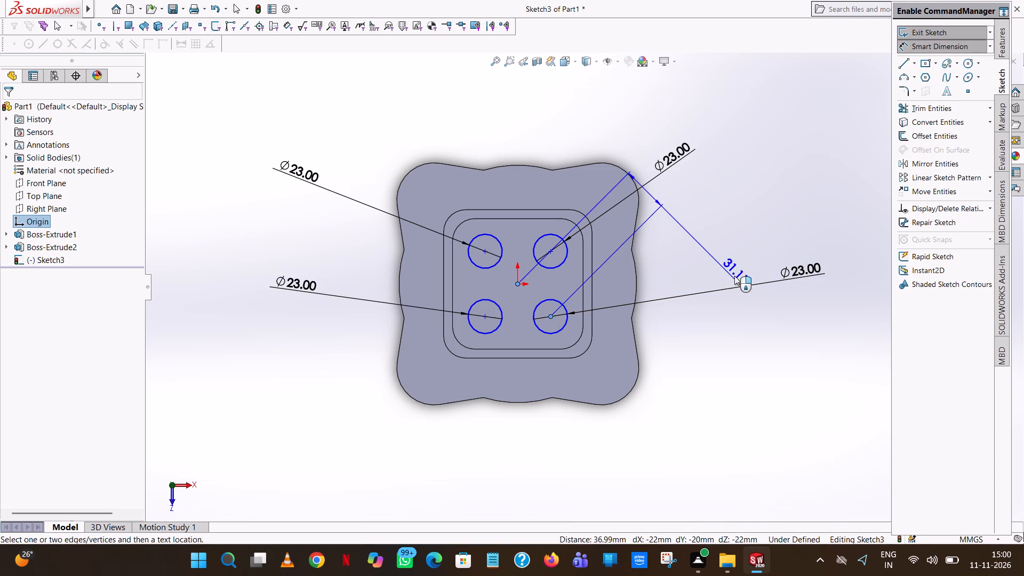
click(755, 303)
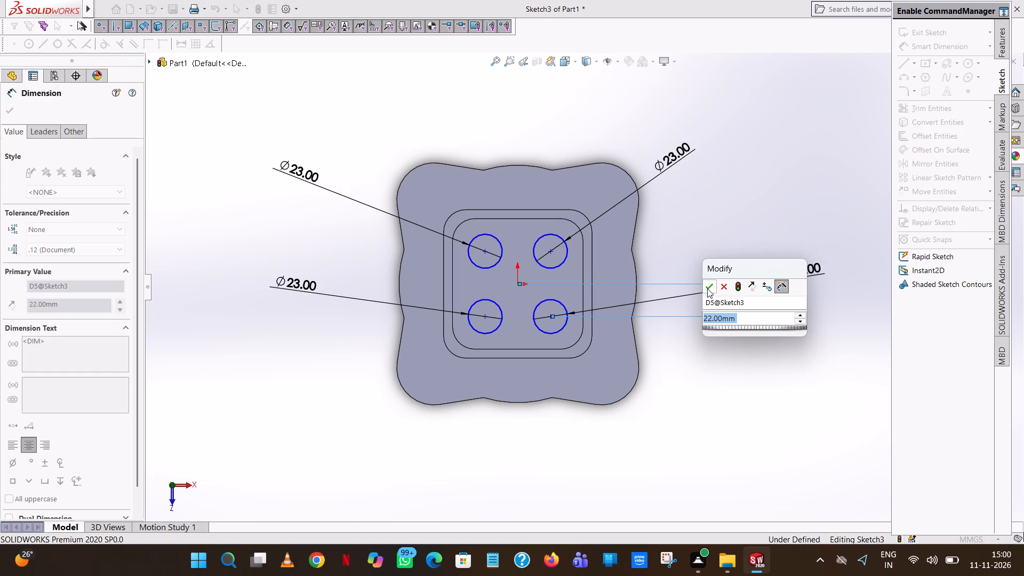
click(707, 284)
click(657, 211)
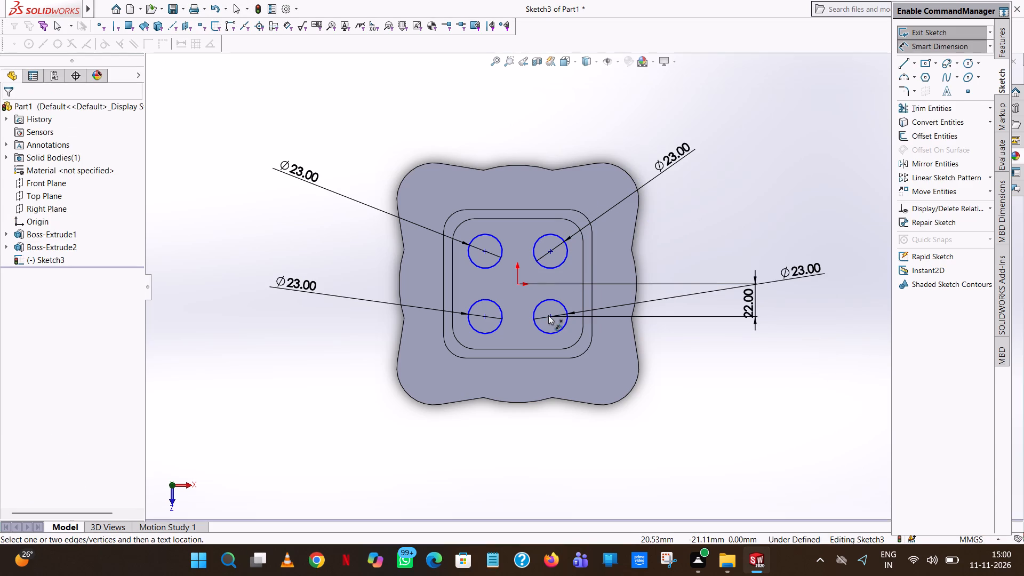
click(548, 315)
click(515, 284)
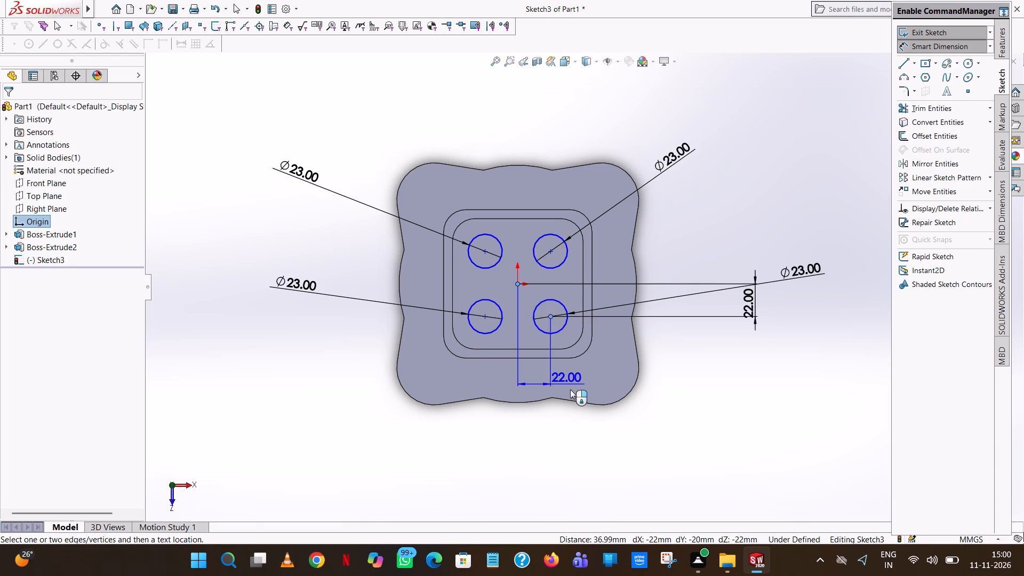
click(531, 387)
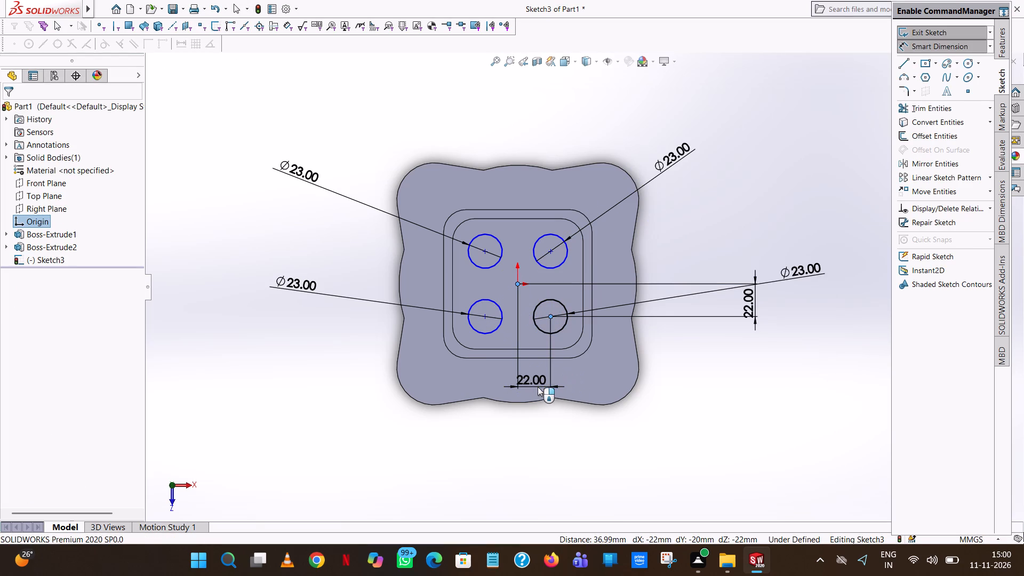
click(489, 369)
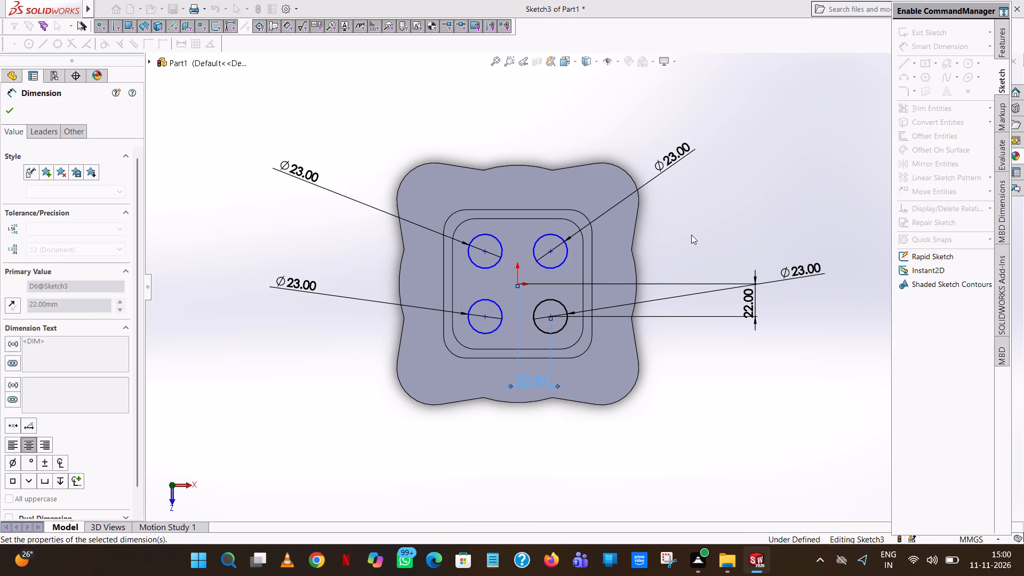
click(692, 234)
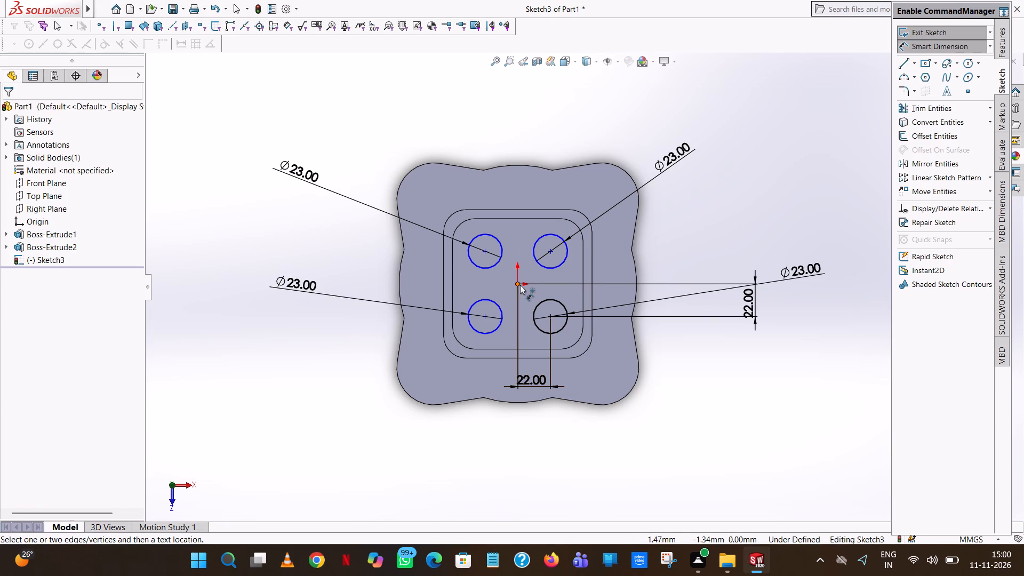
Dimension the horizontal distance from the origin to the upper-right circle's centre, placing it above the flange.
click(519, 285)
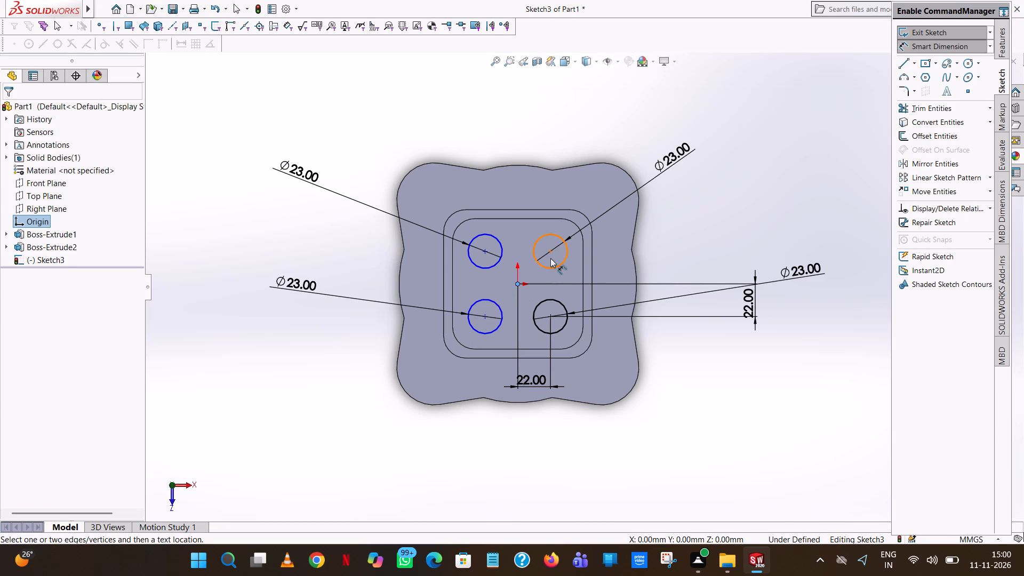
click(550, 251)
click(528, 118)
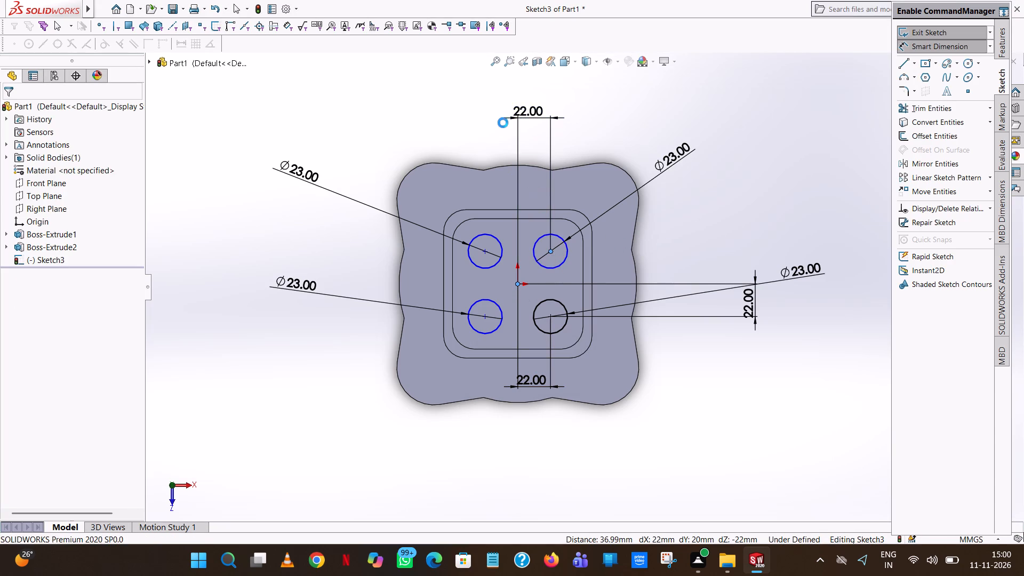
click(487, 101)
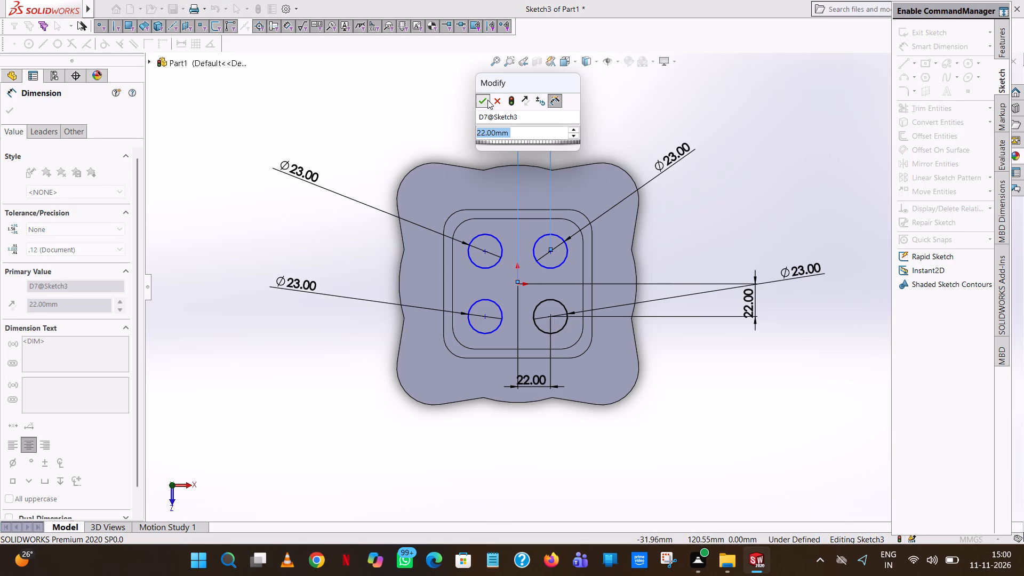
click(774, 158)
Dimension the upper-left circle's centre vertically and horizontally from the origin.
click(484, 251)
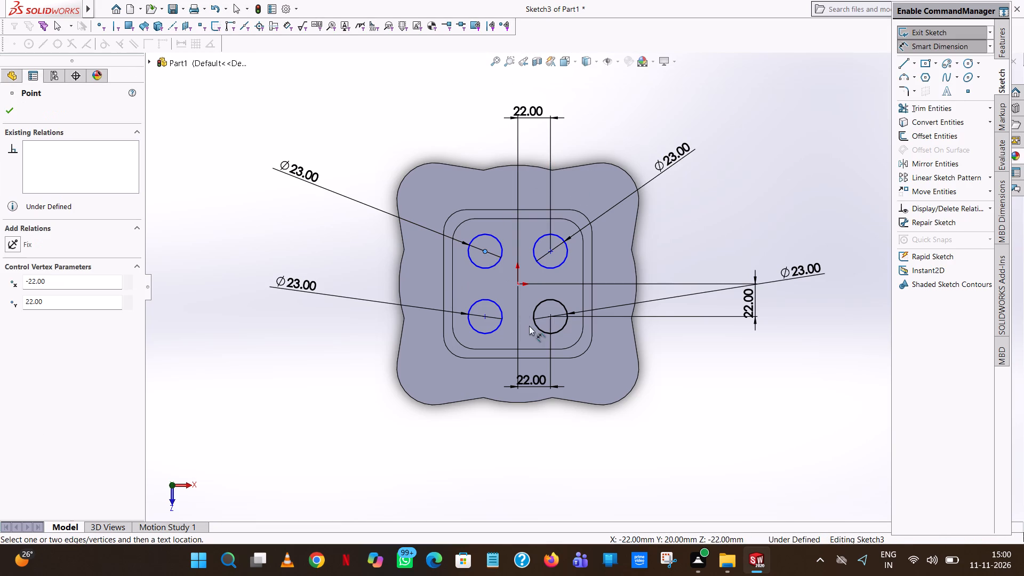
click(517, 284)
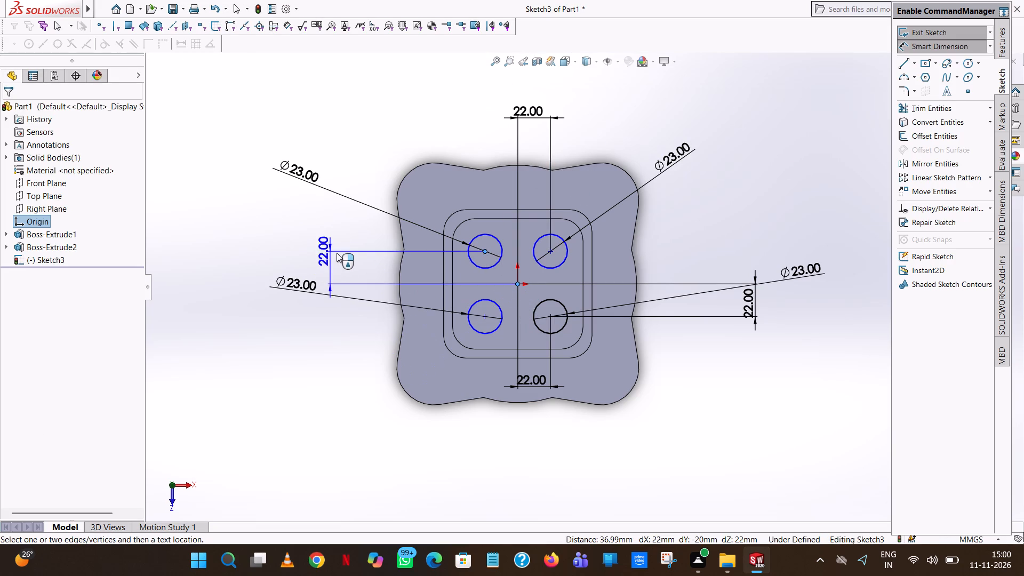
click(316, 252)
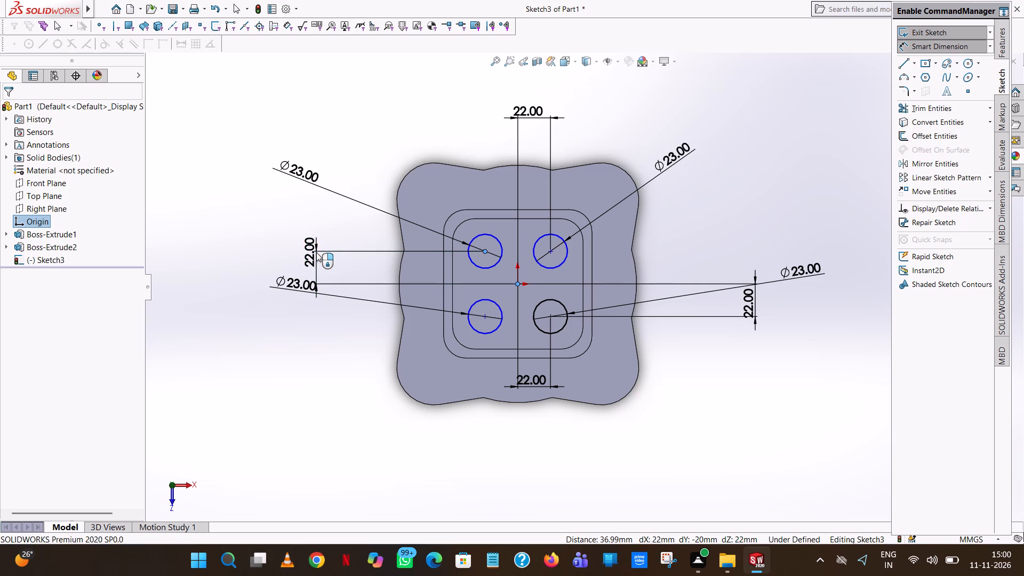
click(271, 238)
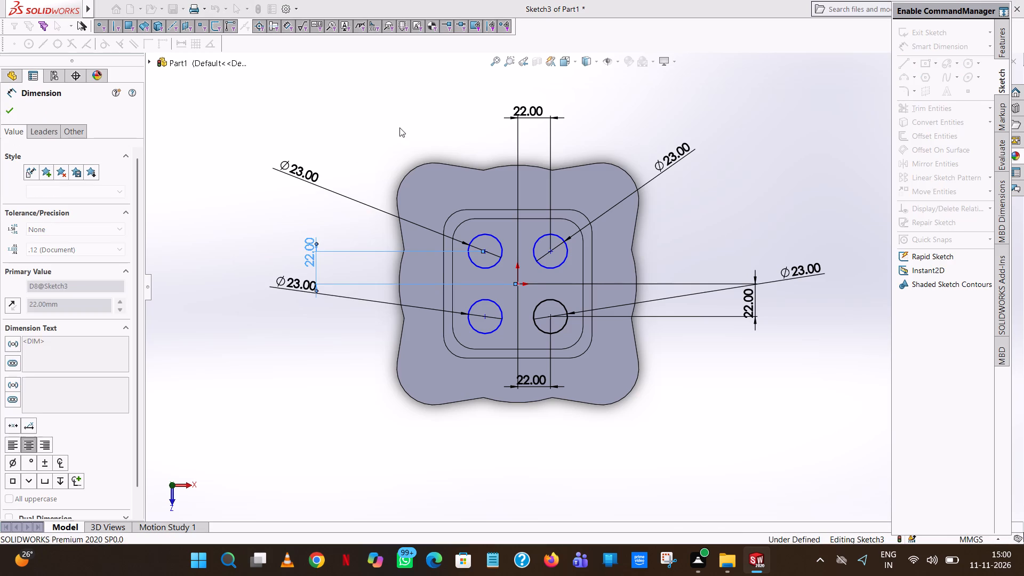
click(399, 127)
click(487, 252)
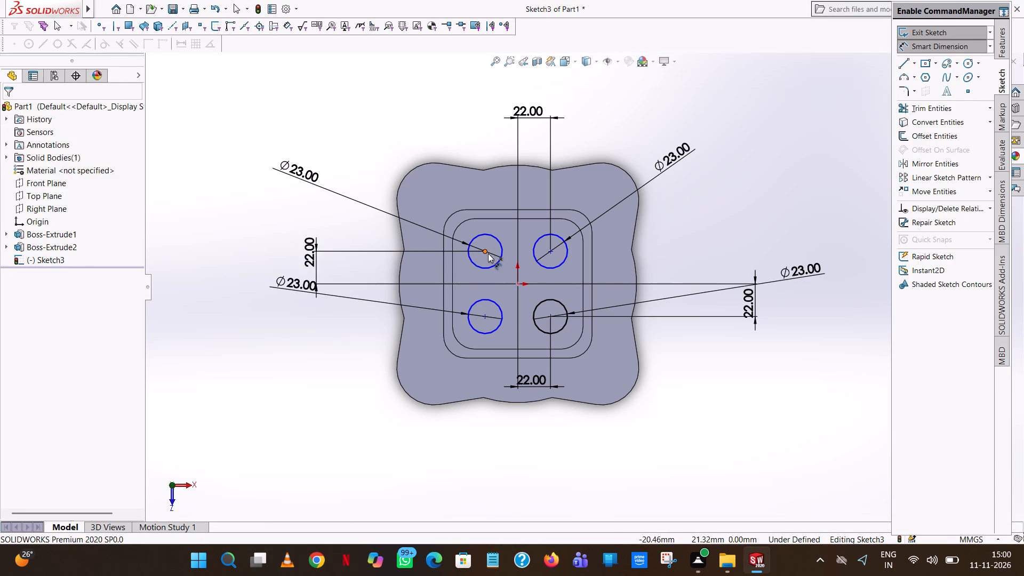
click(517, 285)
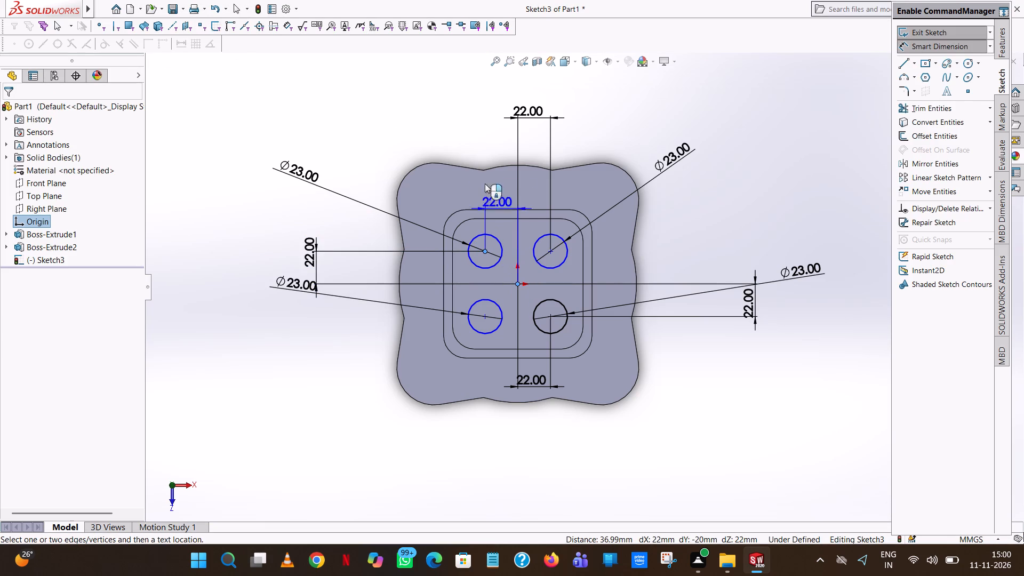
click(515, 154)
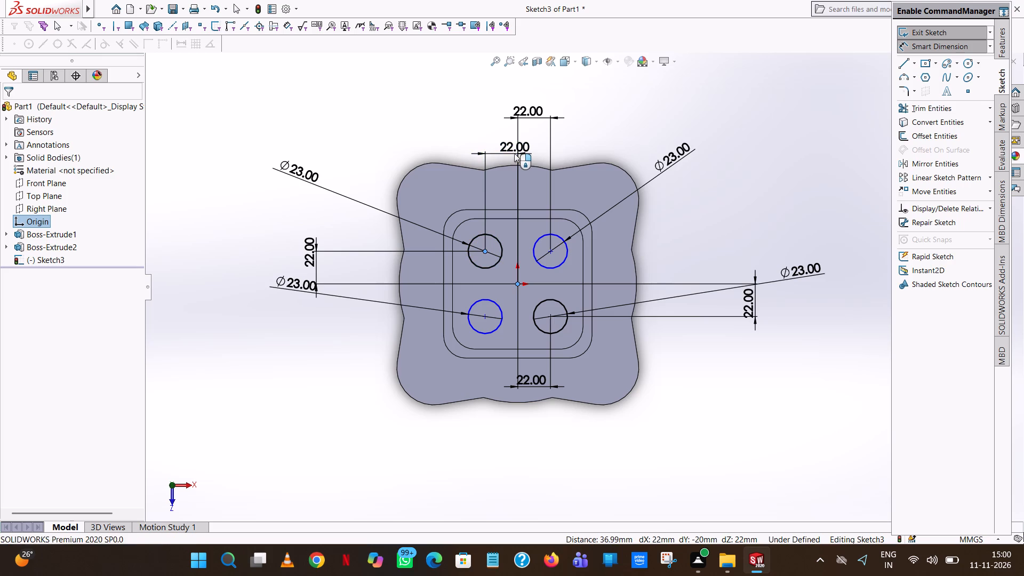
click(471, 135)
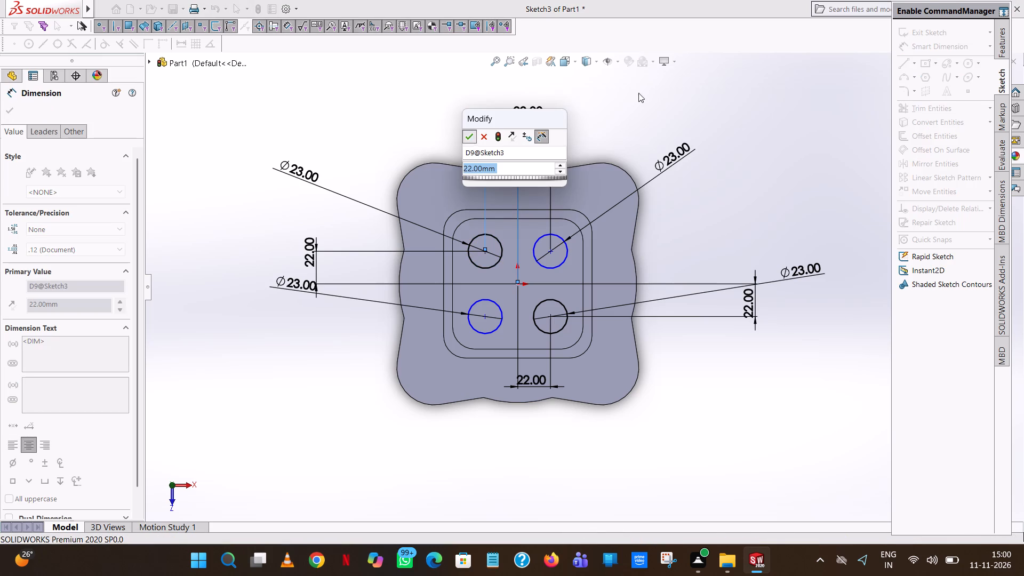
click(644, 92)
Dimension the vertical distance from the origin to the upper-right circle's centre, placing it beside the flange.
click(551, 249)
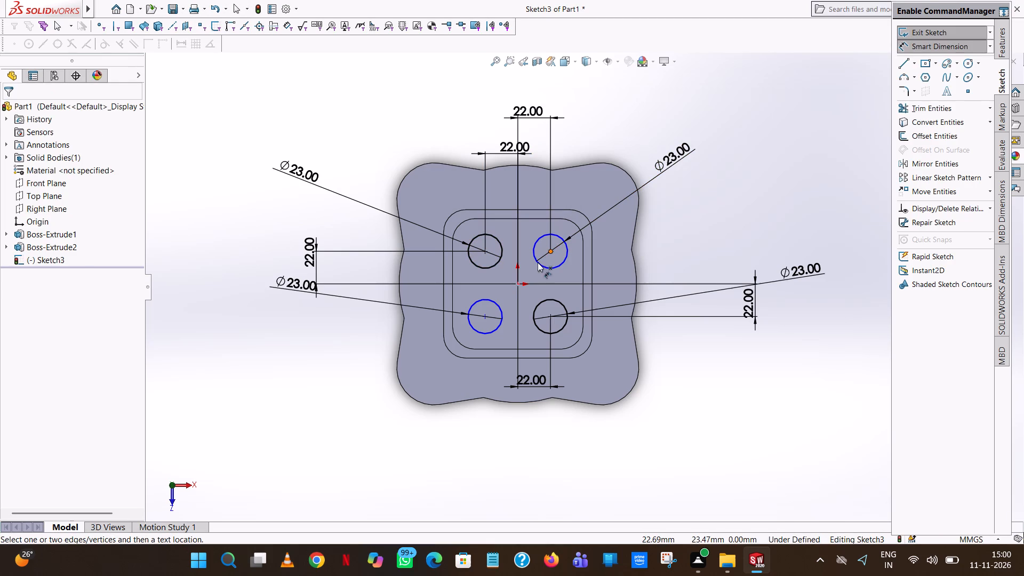
click(518, 284)
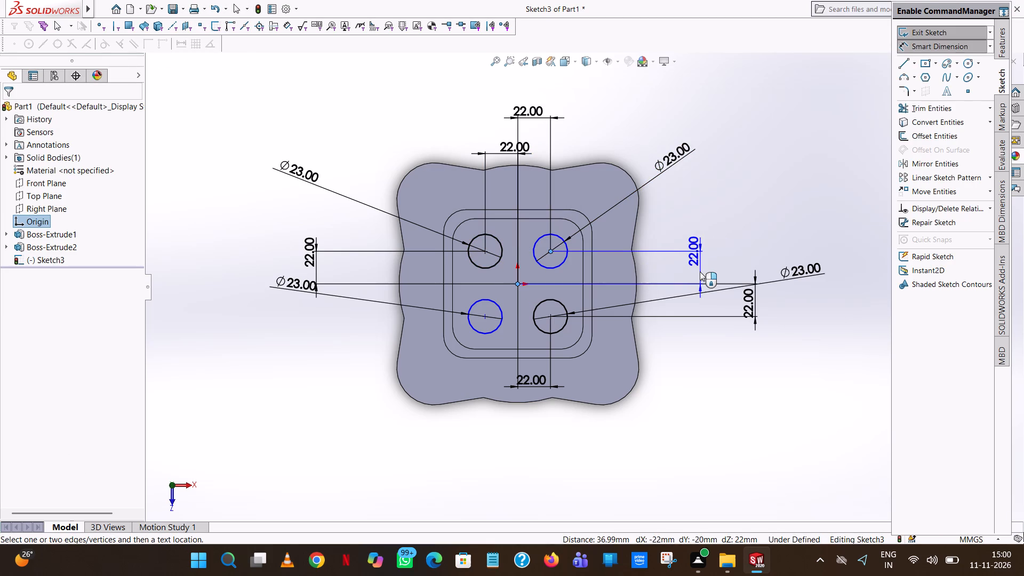
click(700, 271)
click(653, 259)
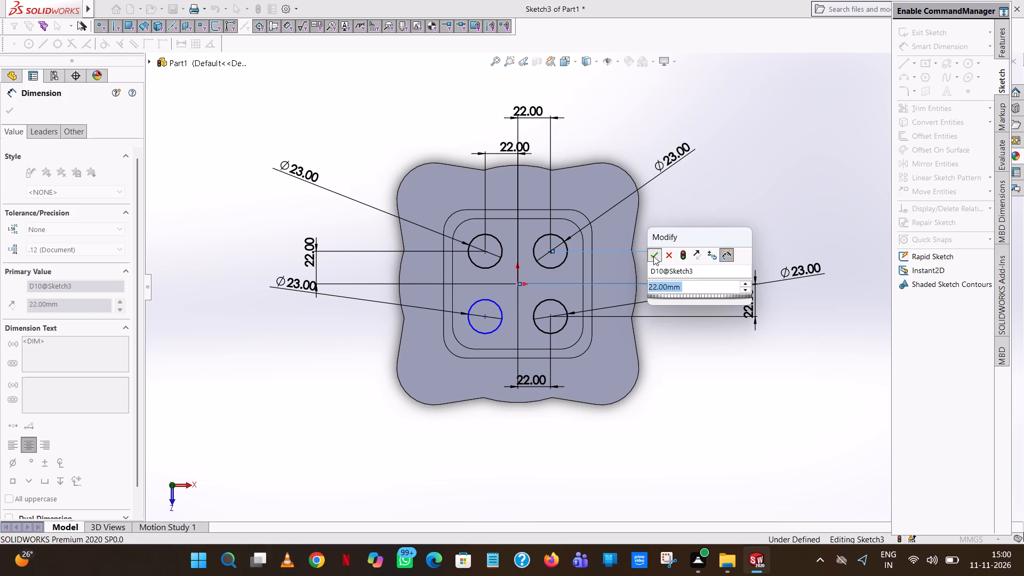
click(659, 225)
Dimension the lower-left circle's centre vertically and horizontally from the origin.
click(486, 317)
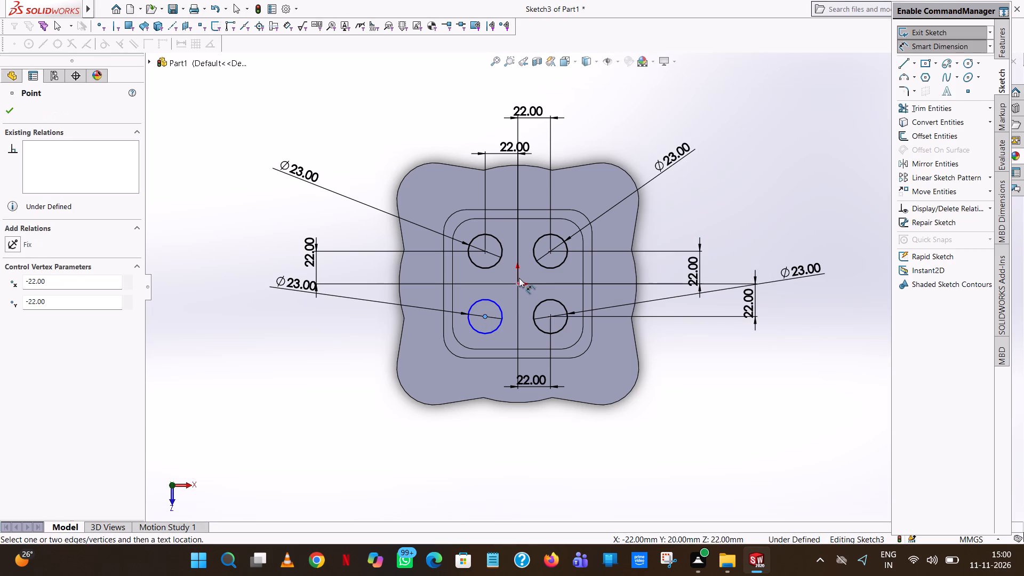
click(517, 282)
click(314, 319)
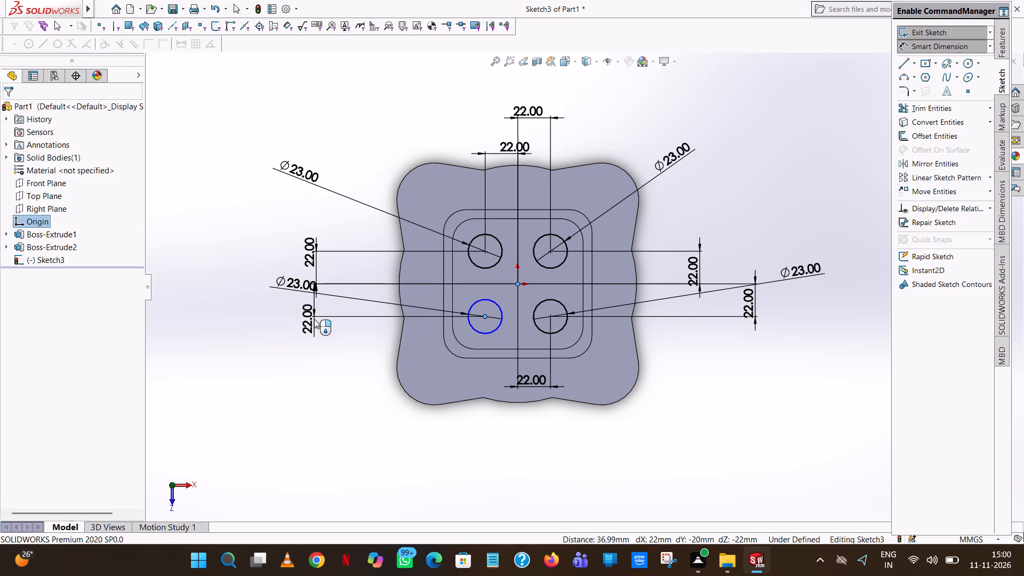
click(269, 299)
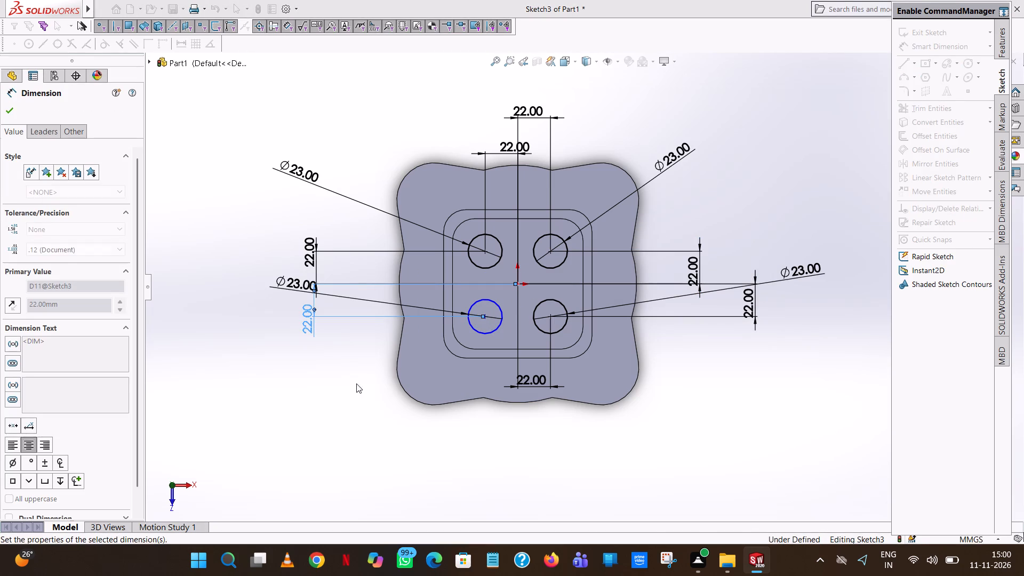
click(356, 383)
click(484, 315)
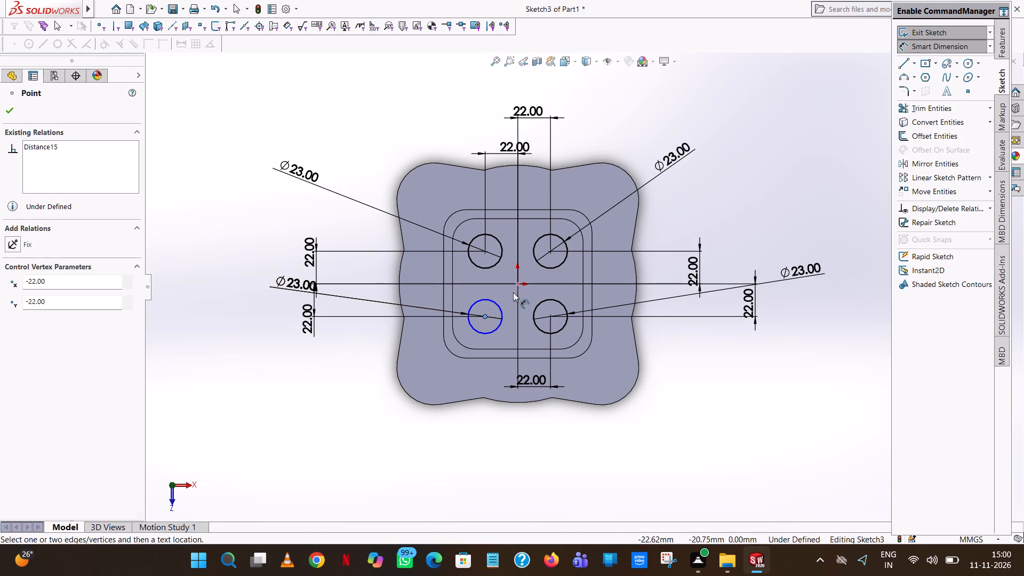
click(516, 283)
click(487, 415)
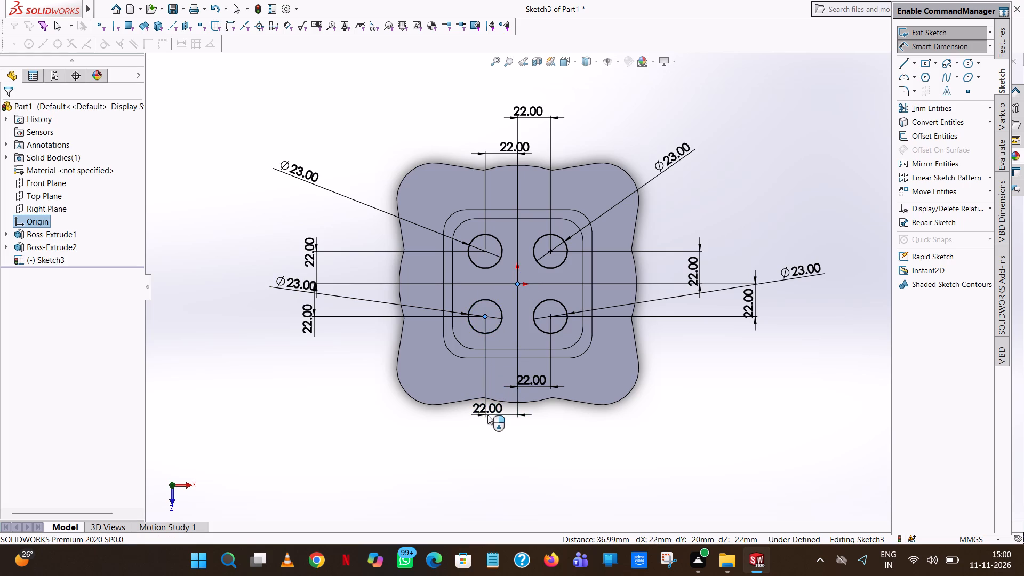
click(441, 394)
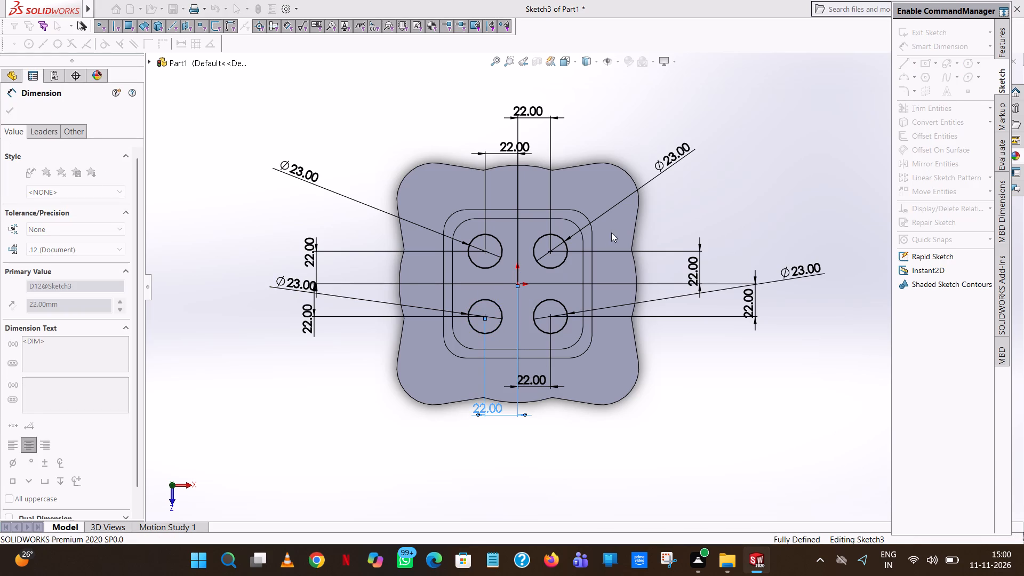
click(819, 94)
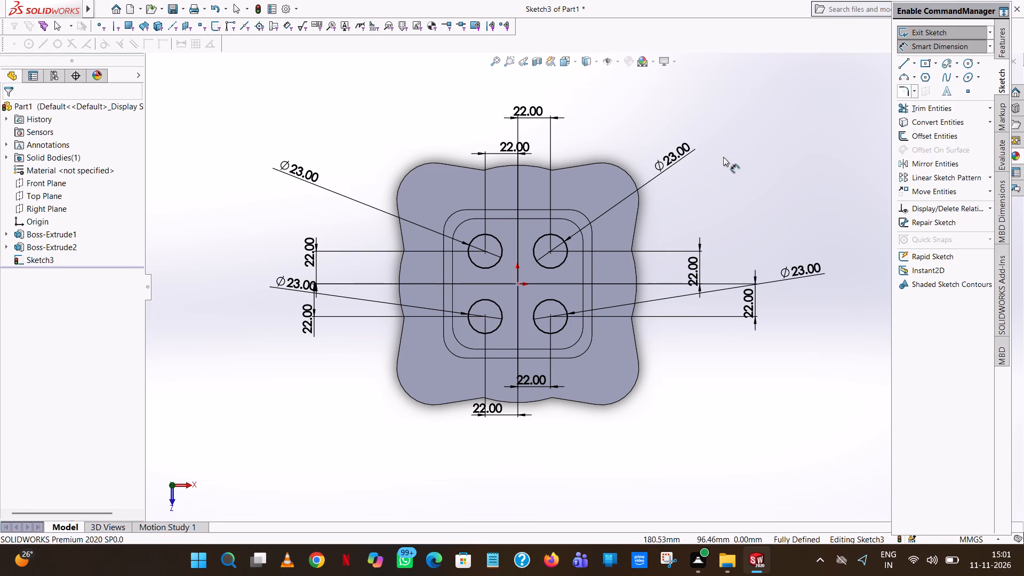
Extrude-cut the four 23 mm circles through the flange with a blind depth of 25 mm.
click(1003, 52)
click(949, 108)
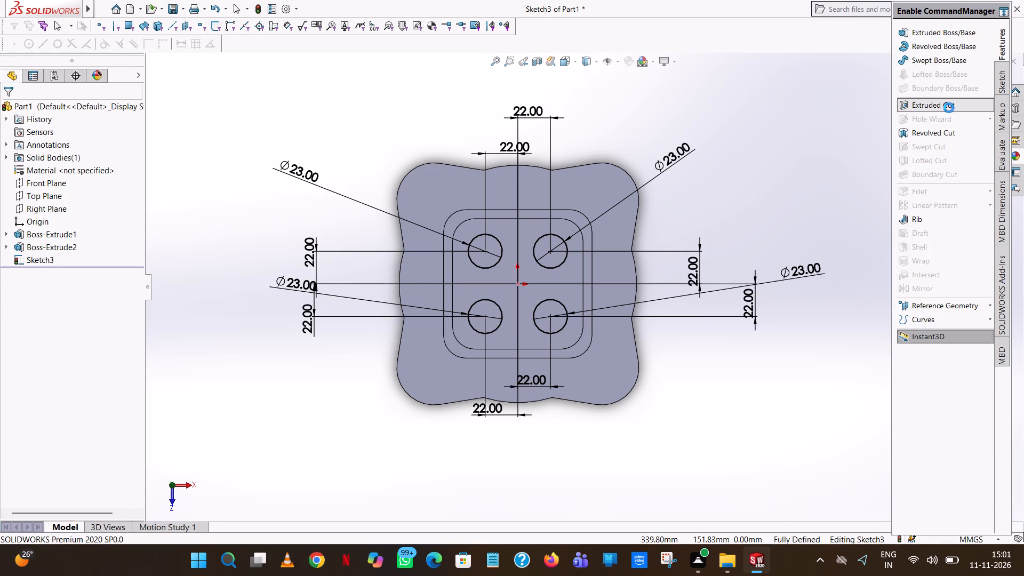
scroll(513, 388, up, 1)
middle_drag(514, 387, 516, 210)
scroll(514, 387, up, 2)
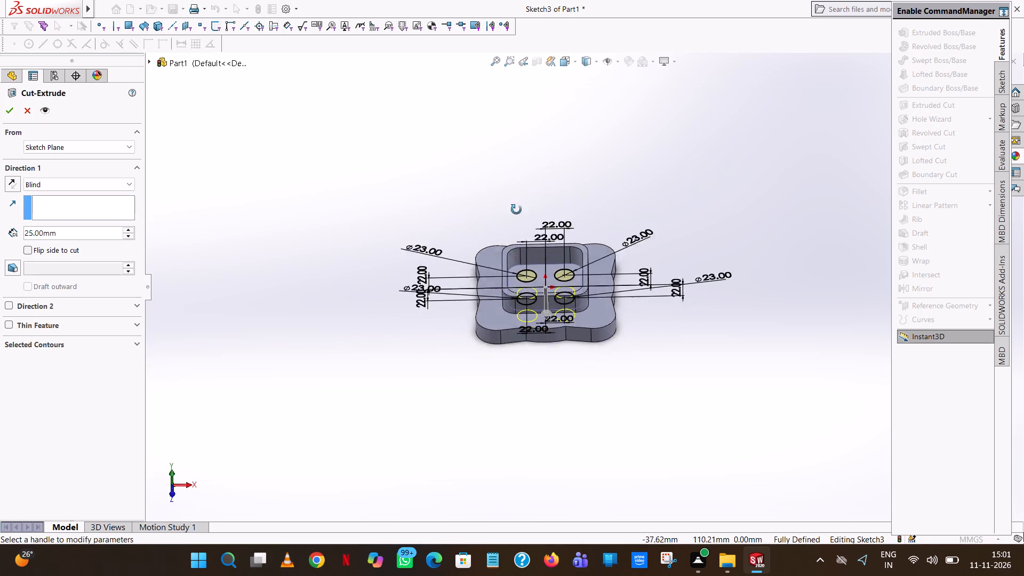
middle_drag(516, 210, 529, 138)
click(10, 113)
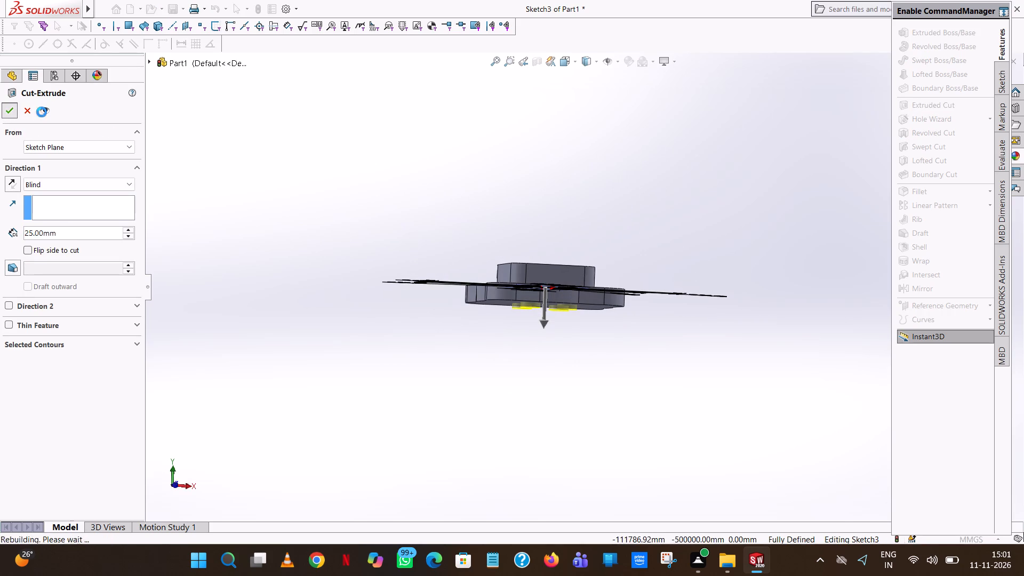
click(464, 183)
Fillet the vertical edge right of the central bulge on the flange's front side with a 12 mm radius.
middle_drag(492, 315, 500, 192)
scroll(492, 310, up, 1)
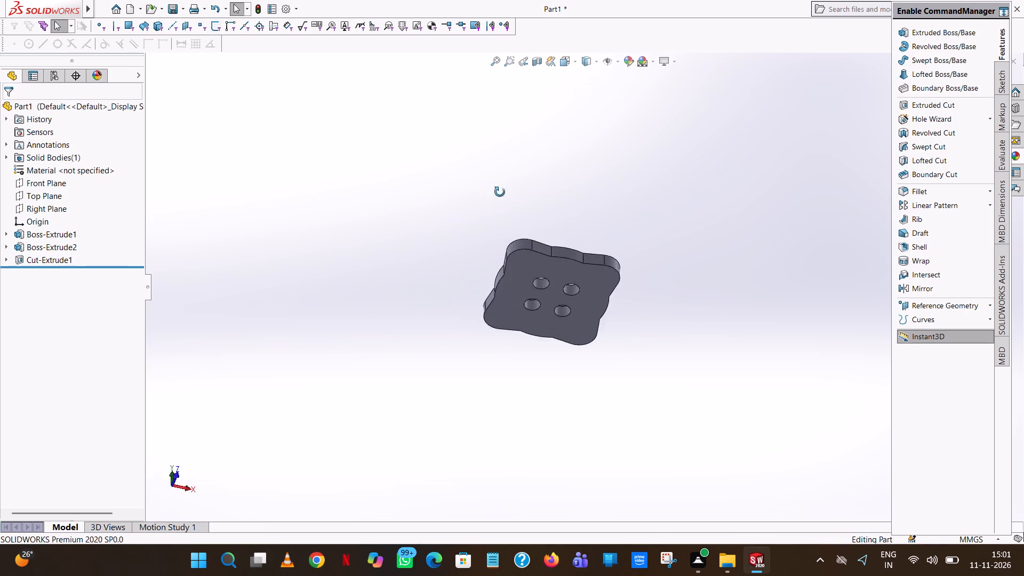
middle_drag(500, 192, 504, 333)
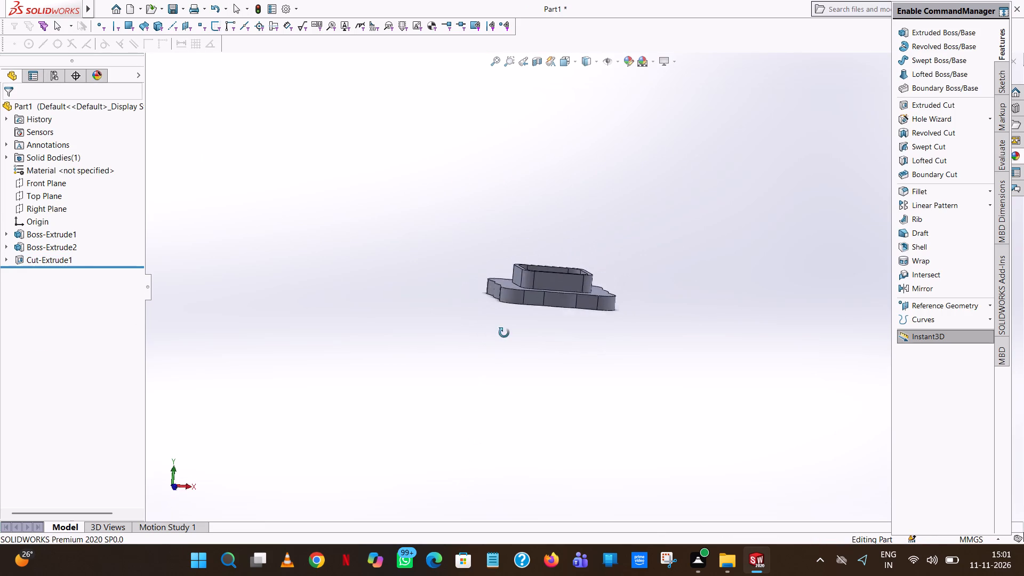
middle_drag(504, 333, 516, 286)
scroll(517, 286, up, 1)
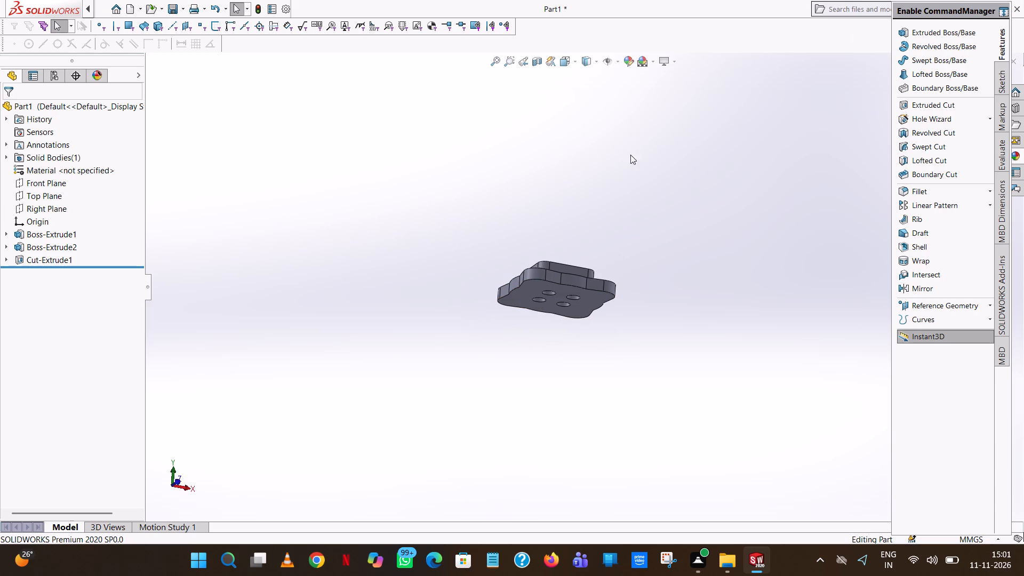
click(903, 193)
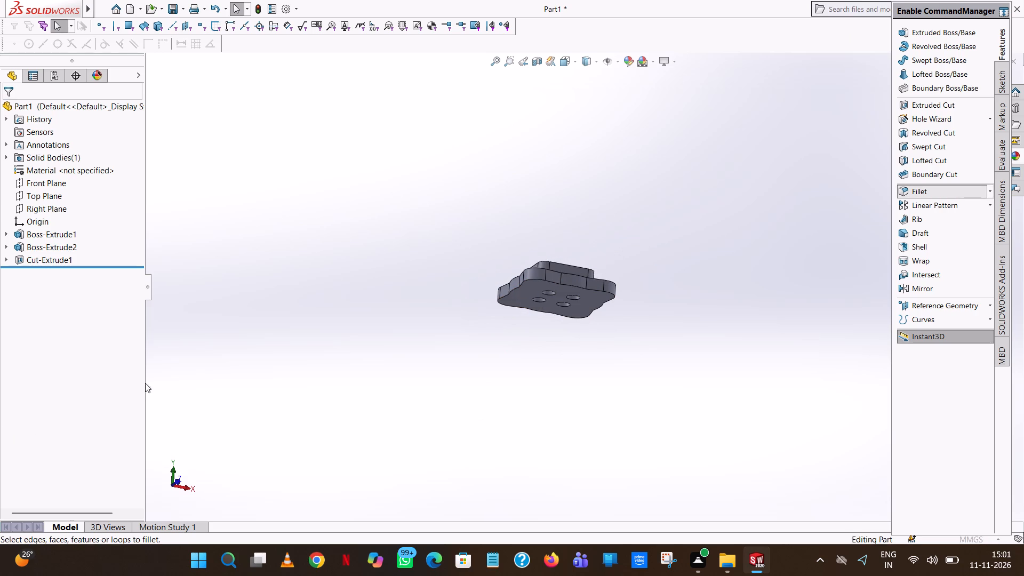
text(12)
key(Return)
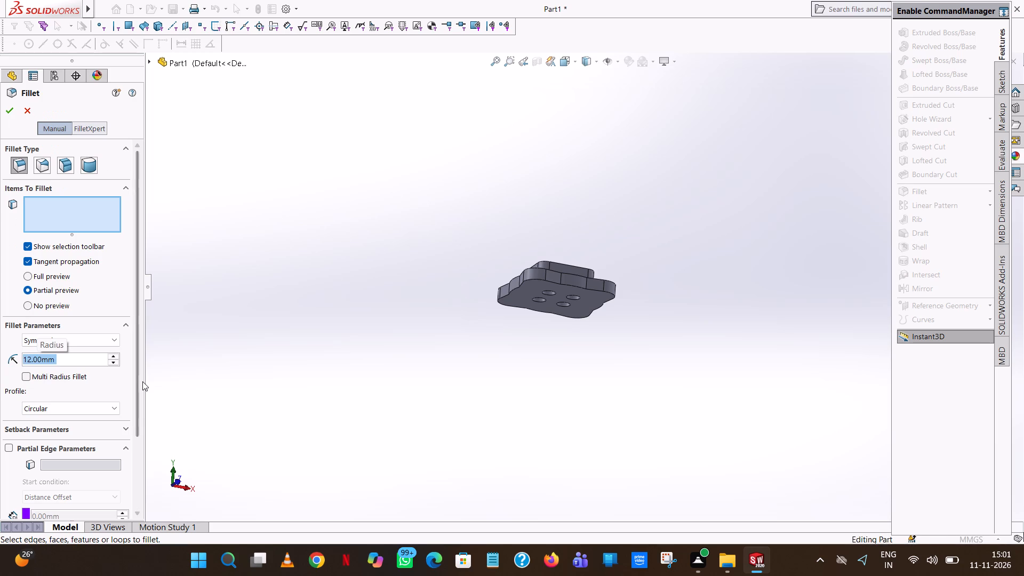
middle_drag(551, 212, 554, 227)
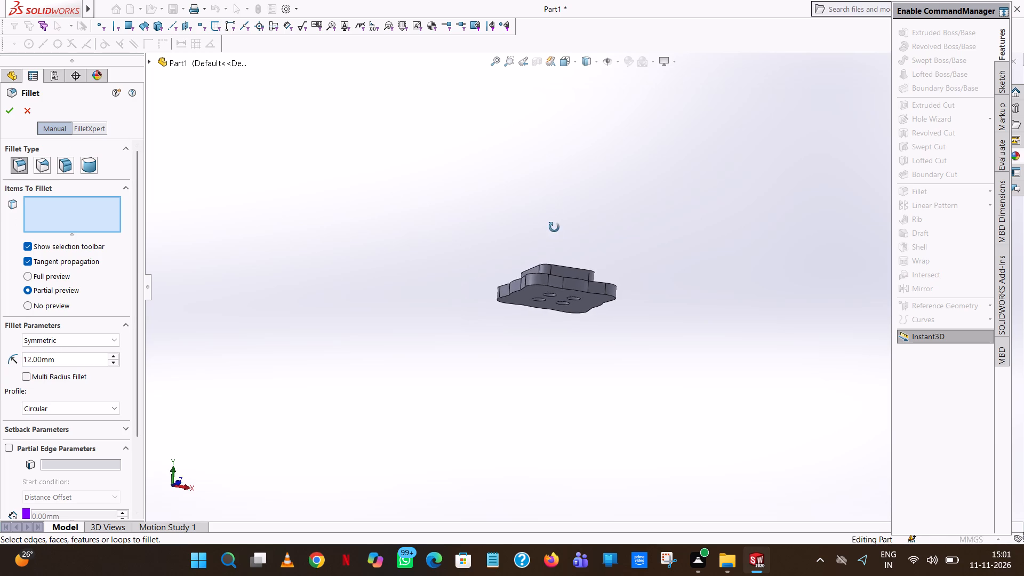
middle_drag(554, 227, 529, 314)
scroll(583, 288, down, 10)
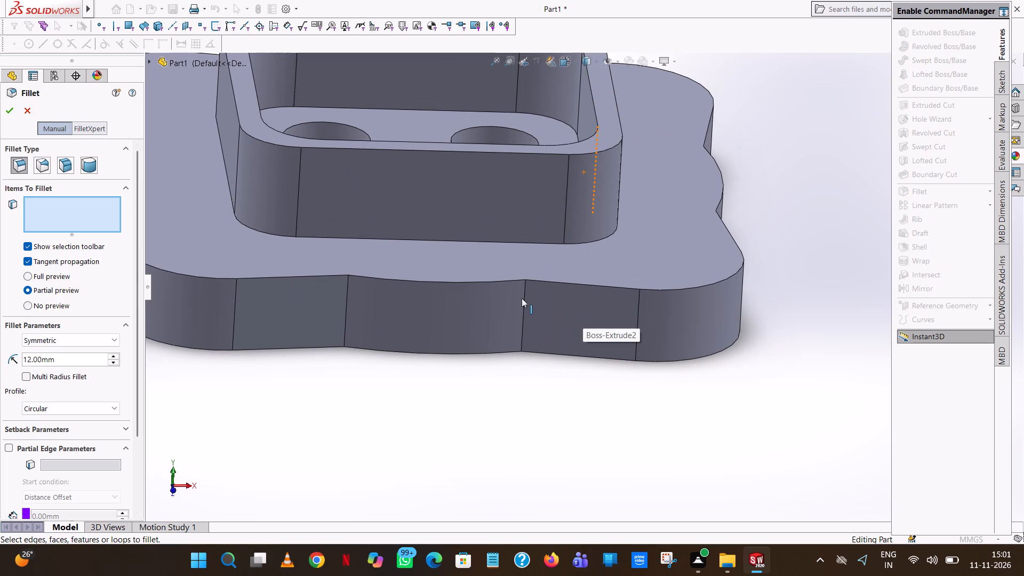
click(525, 303)
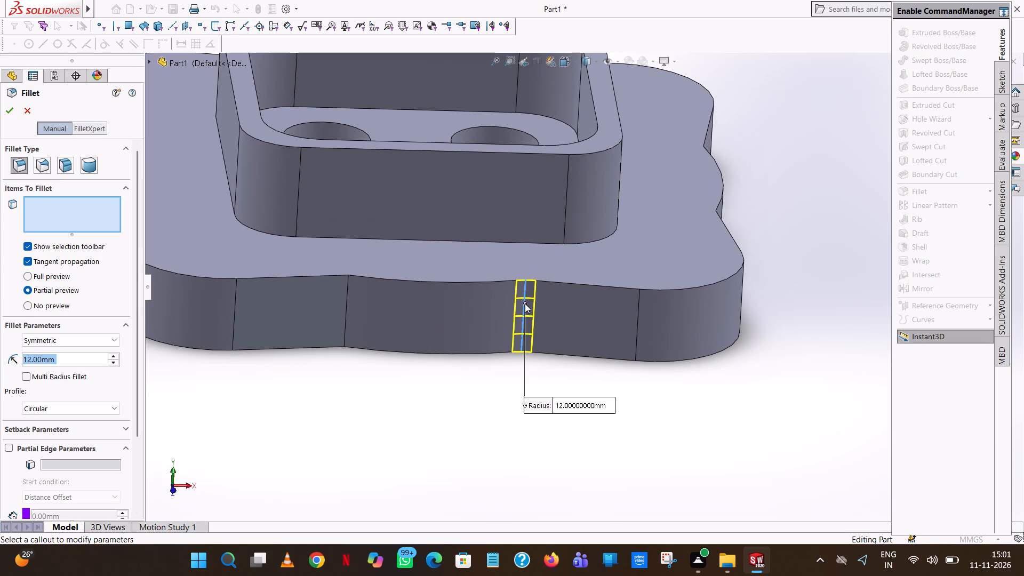
click(5, 113)
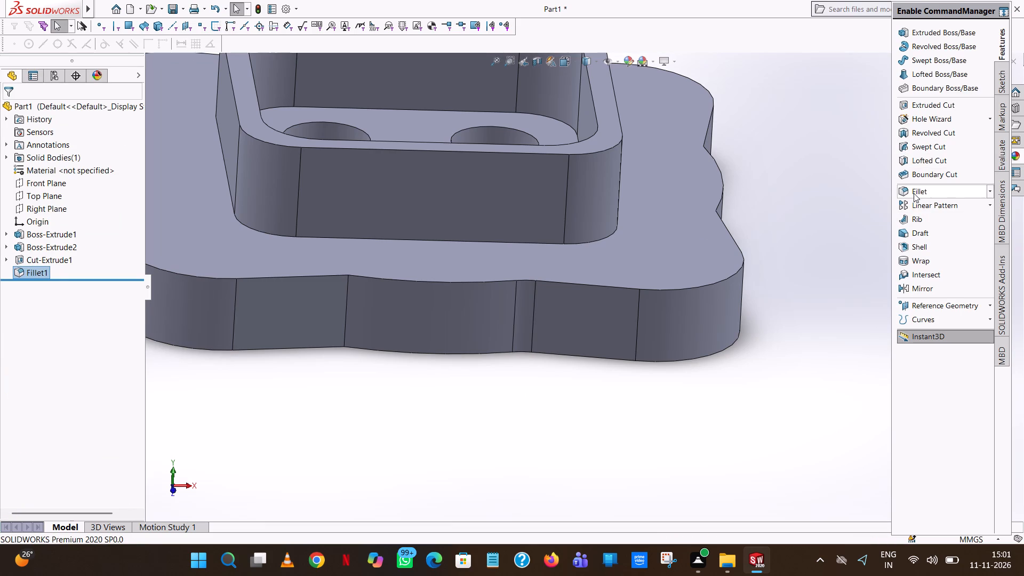
Fillet the vertical edge left of the central bulge on the flange's front side with a 12 mm radius.
click(914, 193)
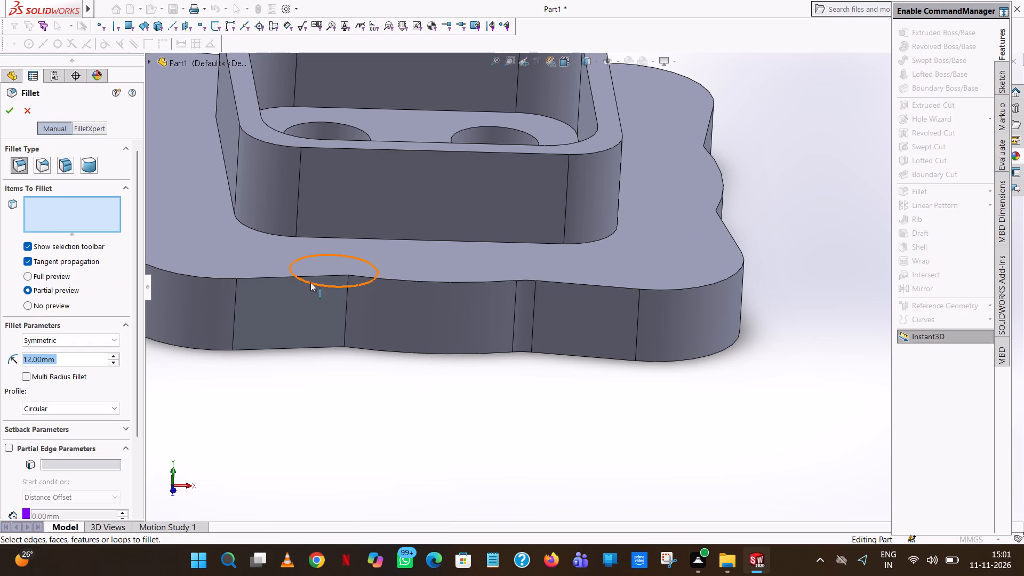
click(348, 315)
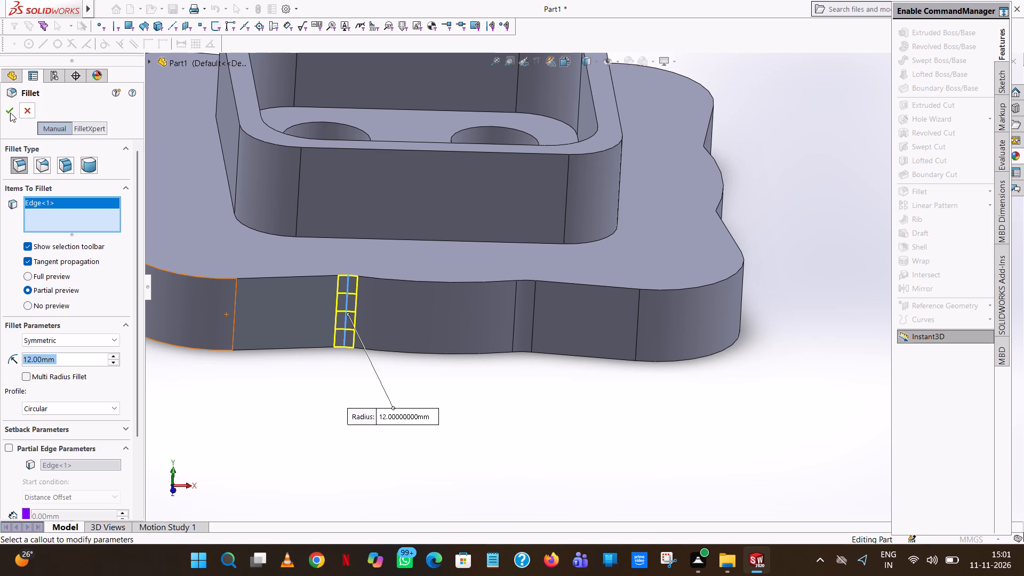
click(10, 112)
click(591, 404)
Fillet the vertical edge right of the central bulge on the flange's back side with a 12 mm radius.
scroll(585, 401, up, 4)
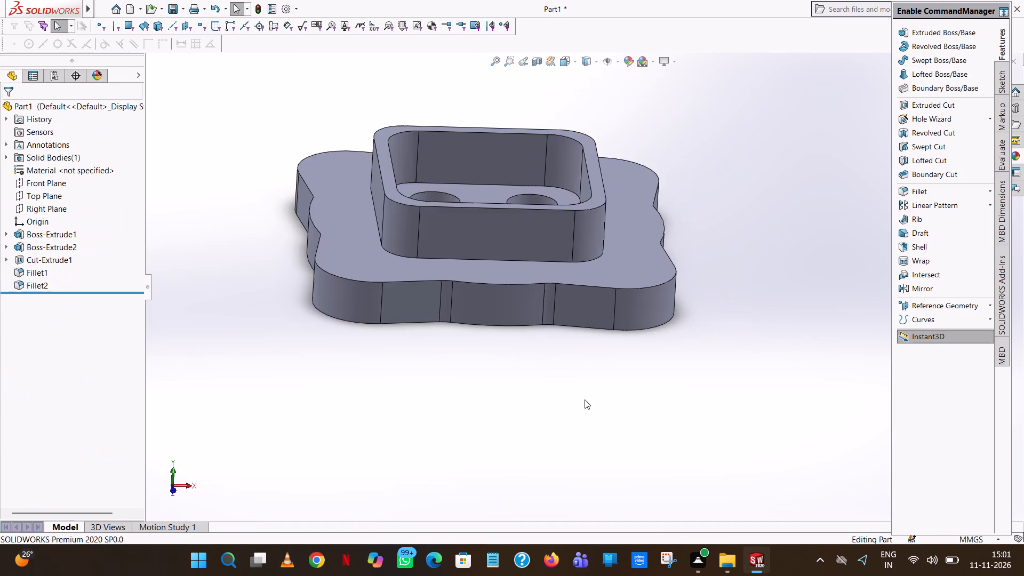
middle_drag(585, 399, 578, 568)
middle_drag(623, 123, 633, 255)
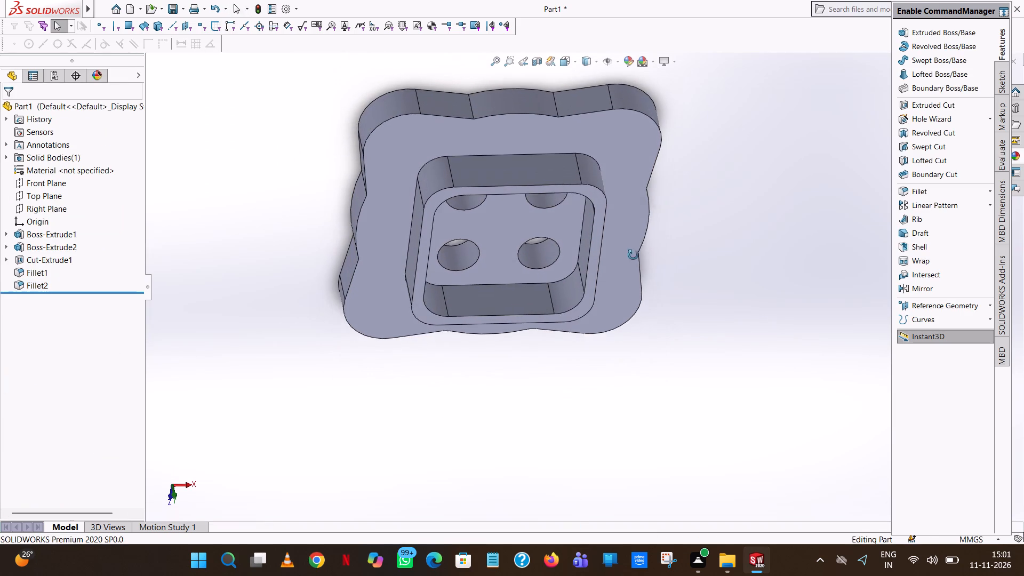
middle_drag(633, 255, 633, 256)
click(927, 193)
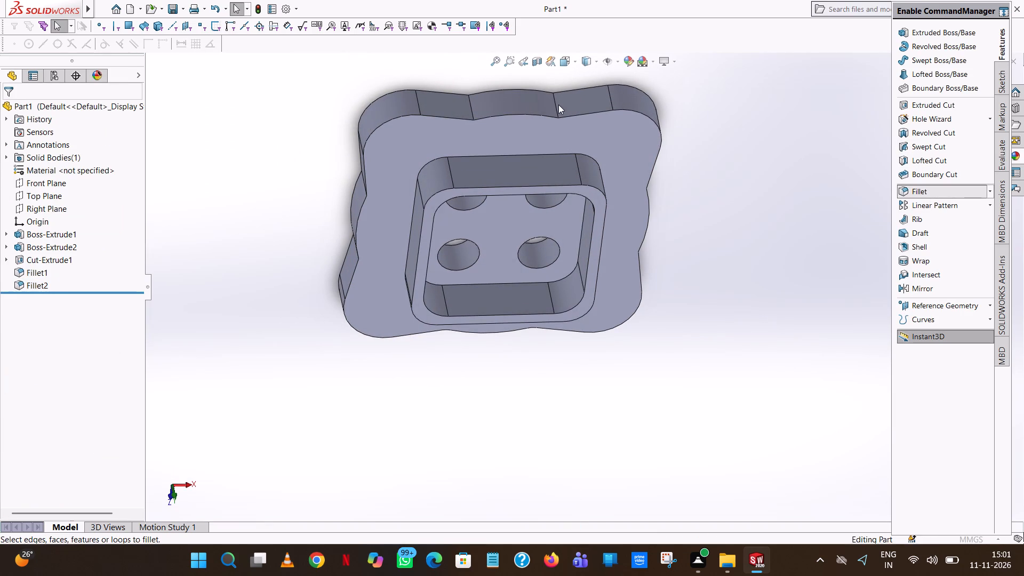
scroll(564, 106, down, 8)
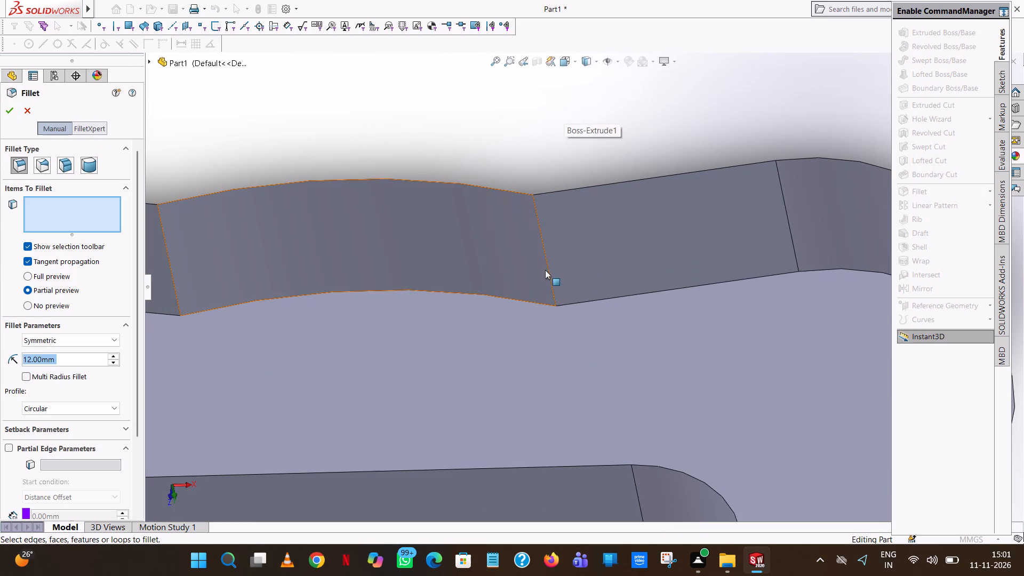
click(550, 278)
click(3, 106)
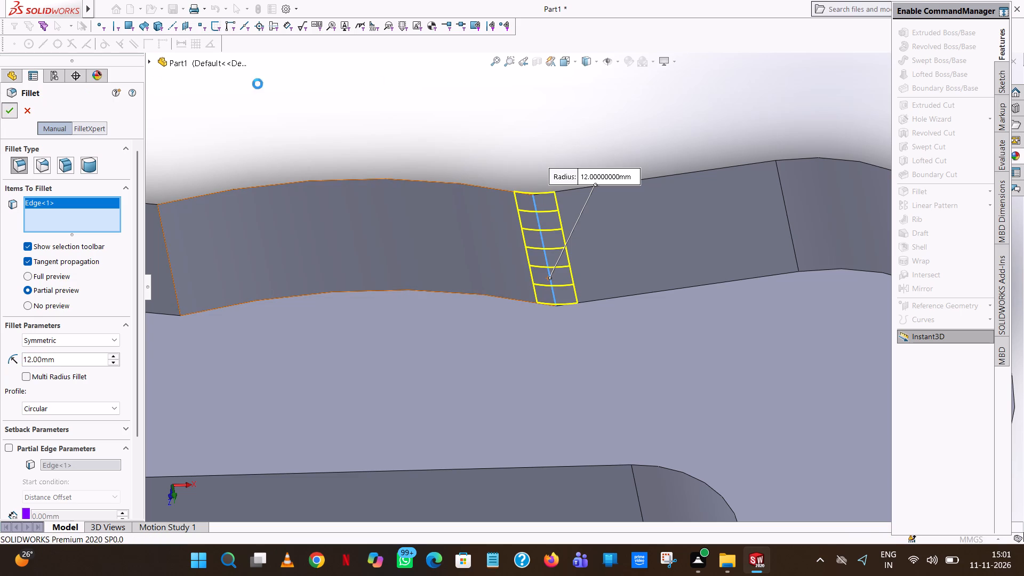
Fillet the vertical edge left of the central bulge on the flange's back side with a 12 mm radius.
click(922, 193)
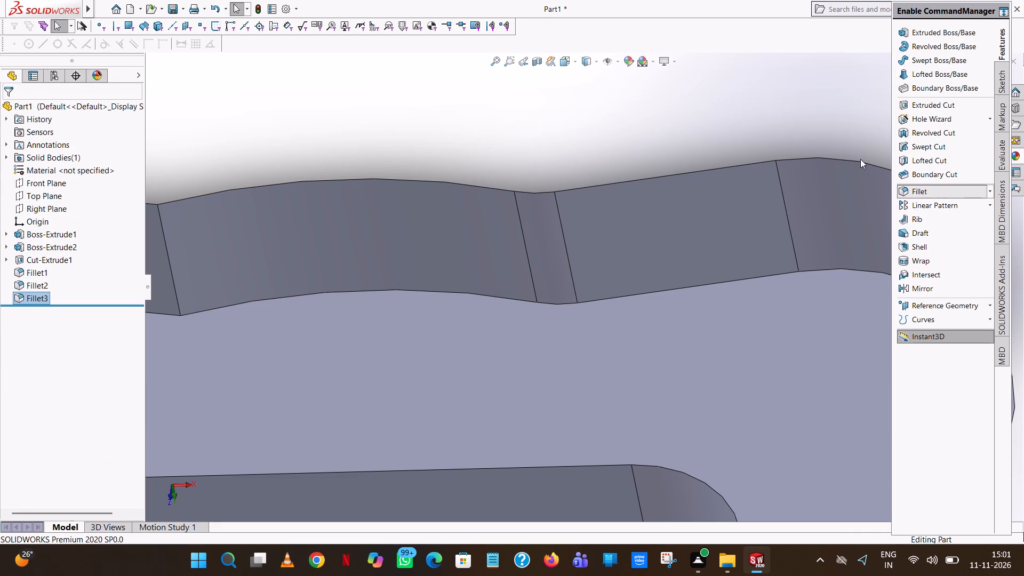
scroll(397, 177, up, 3)
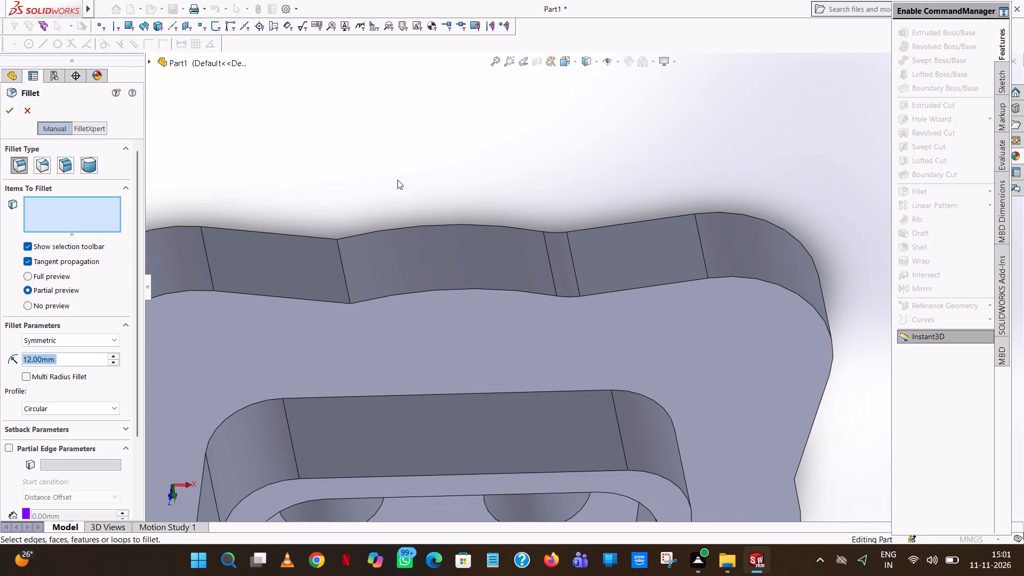
click(347, 284)
click(5, 117)
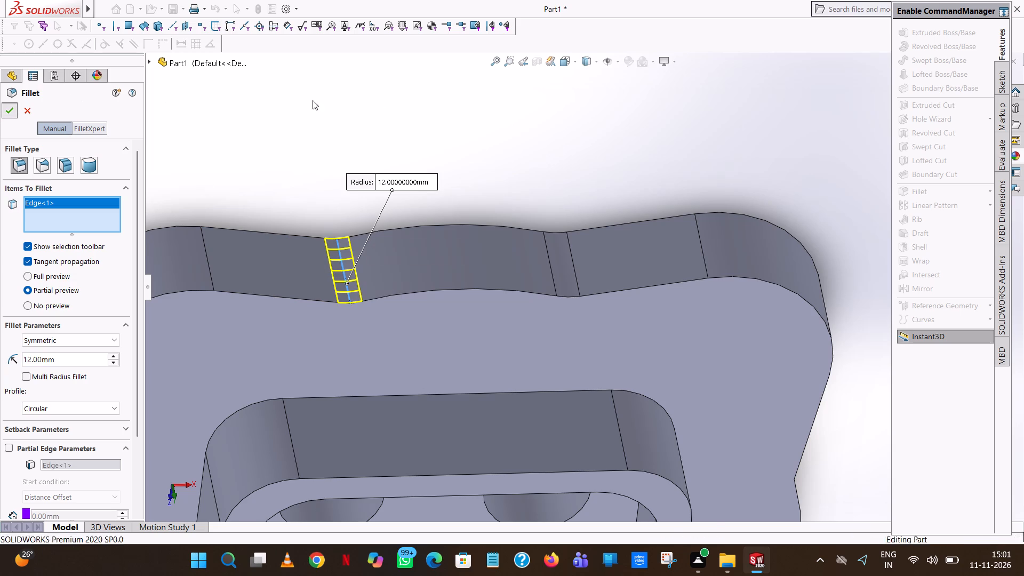
click(534, 99)
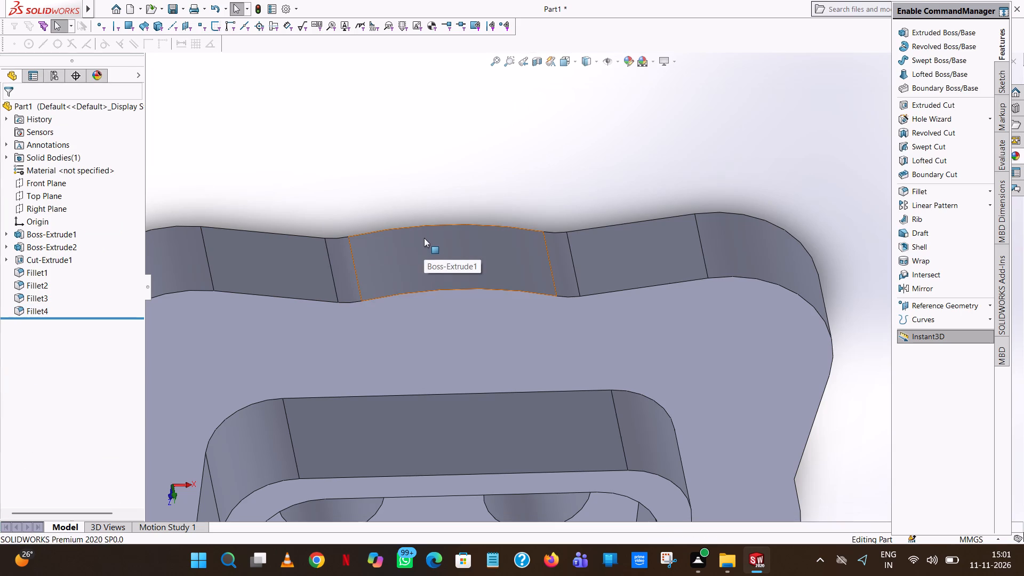
Fillet the vertical edge at the back end of the central bulge on the flange's right side with a 12 mm radius.
scroll(424, 235, up, 8)
middle_drag(522, 393, 527, 265)
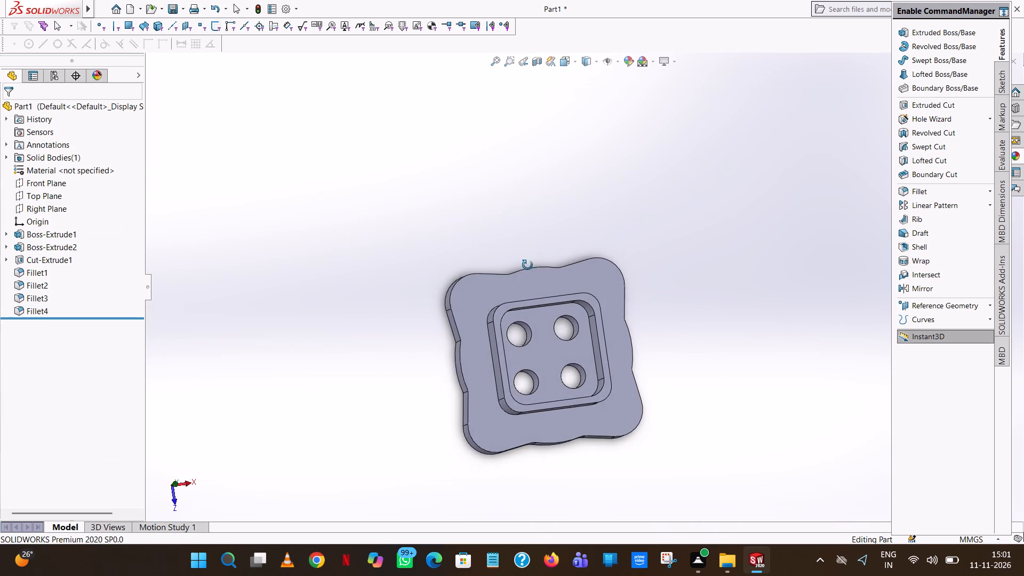
middle_drag(527, 265, 514, 281)
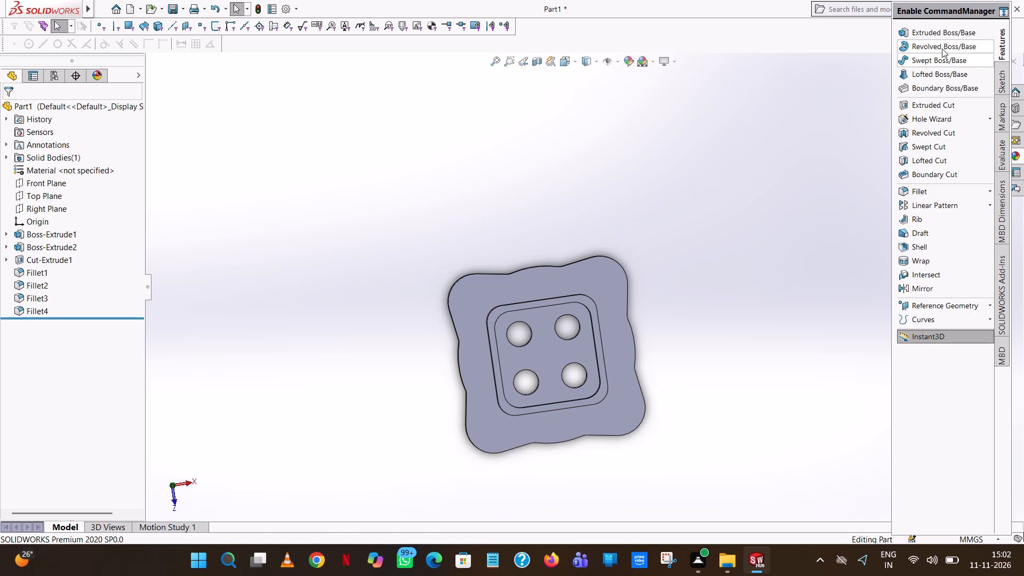
scroll(742, 285, down, 1)
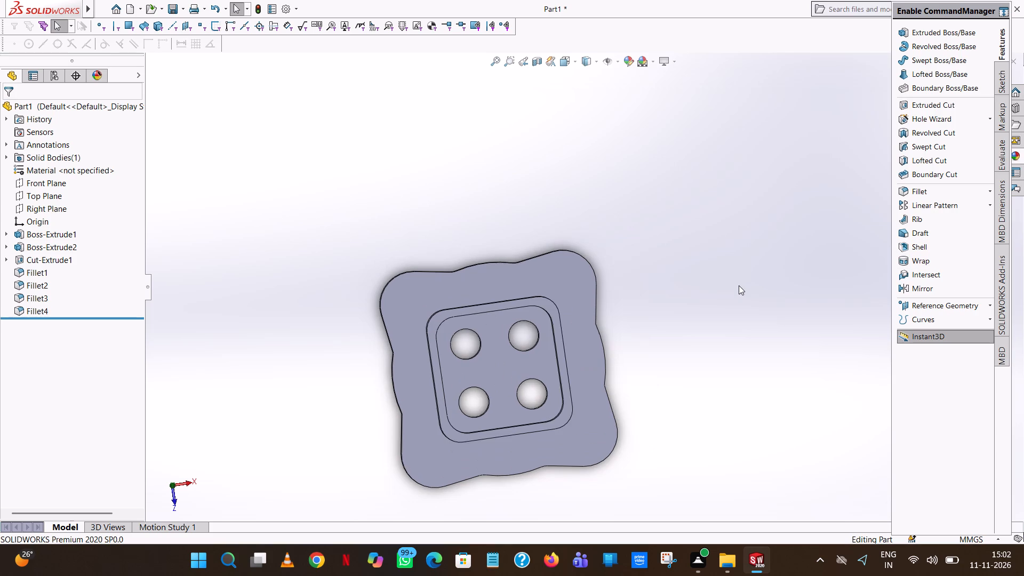
middle_drag(737, 285, 662, 267)
scroll(579, 292, down, 5)
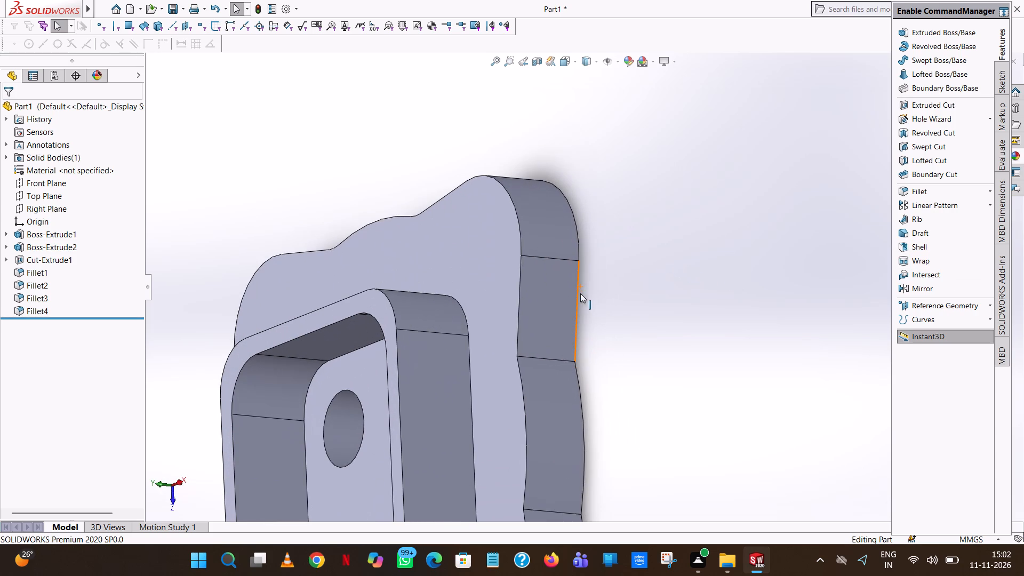
click(927, 184)
click(923, 185)
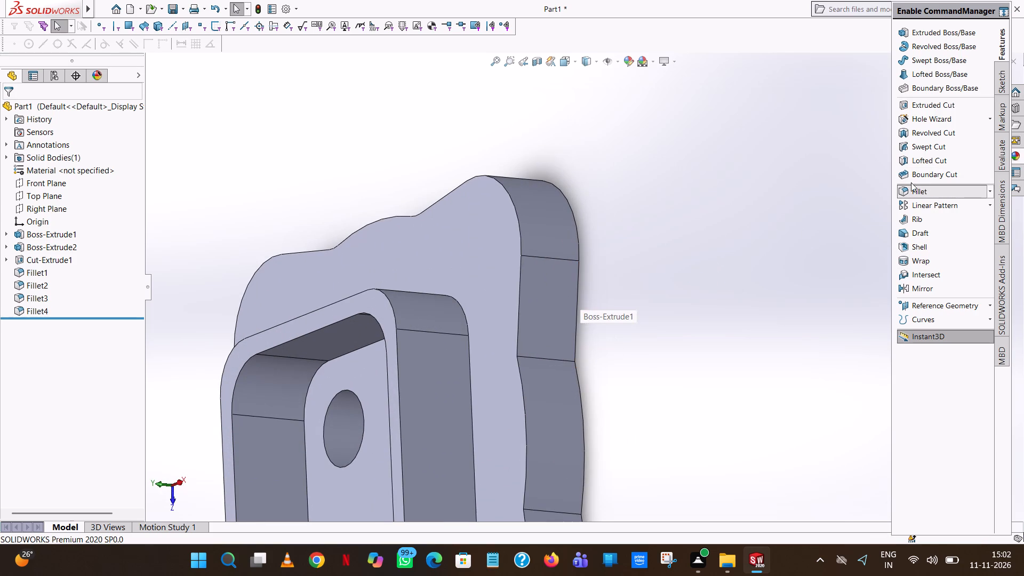
click(544, 357)
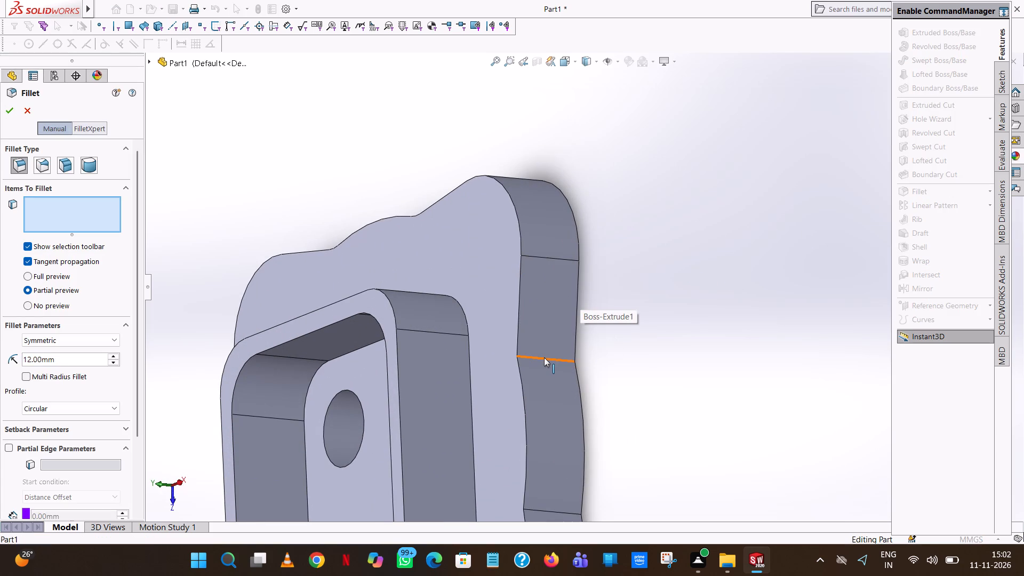
click(10, 117)
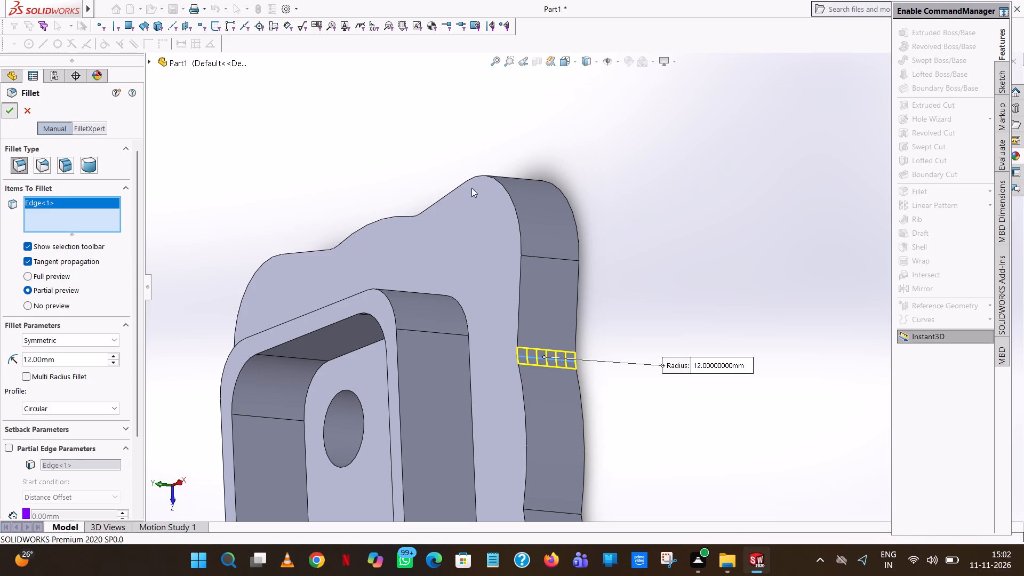
Fillet the vertical edge at the front end of the central bulge on the flange's right side with a 12 mm radius.
click(931, 187)
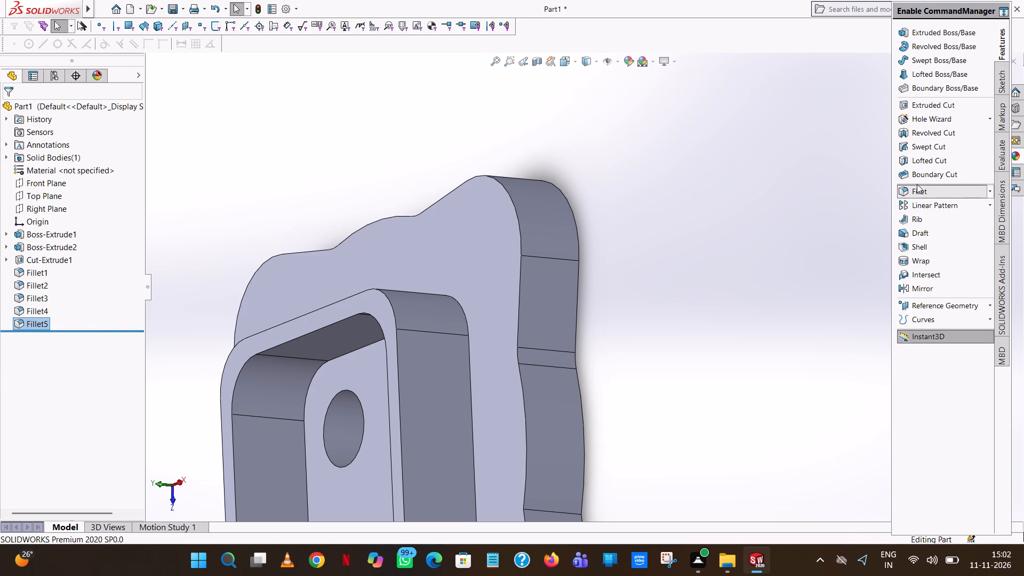
scroll(550, 356, up, 8)
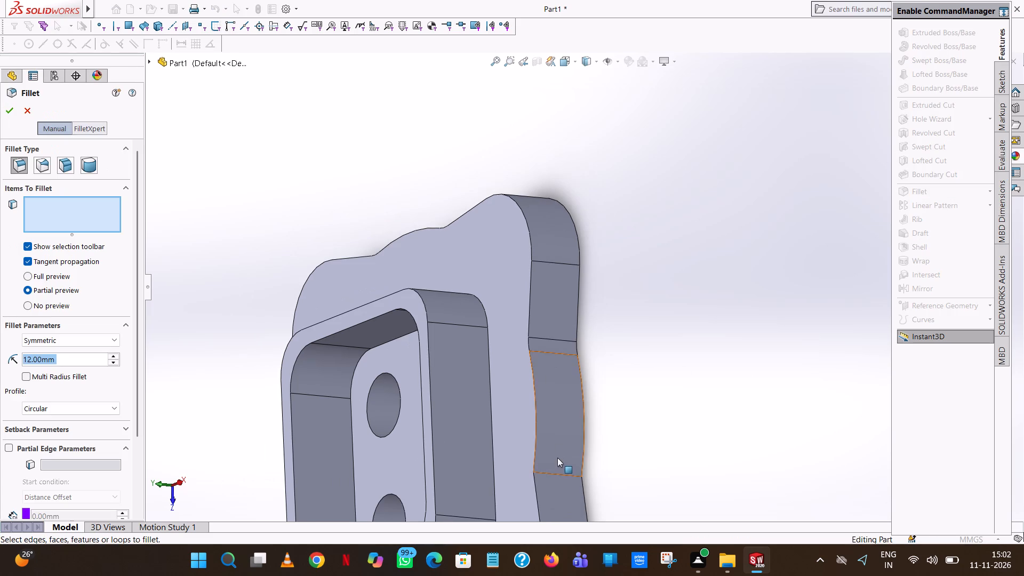
scroll(557, 458, up, 2)
scroll(558, 434, down, 5)
click(590, 336)
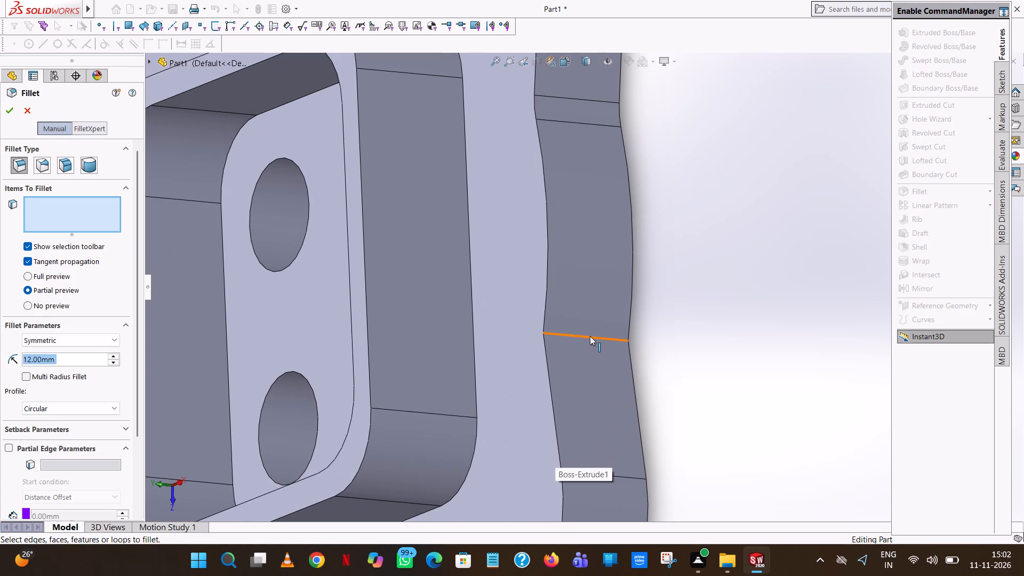
click(14, 104)
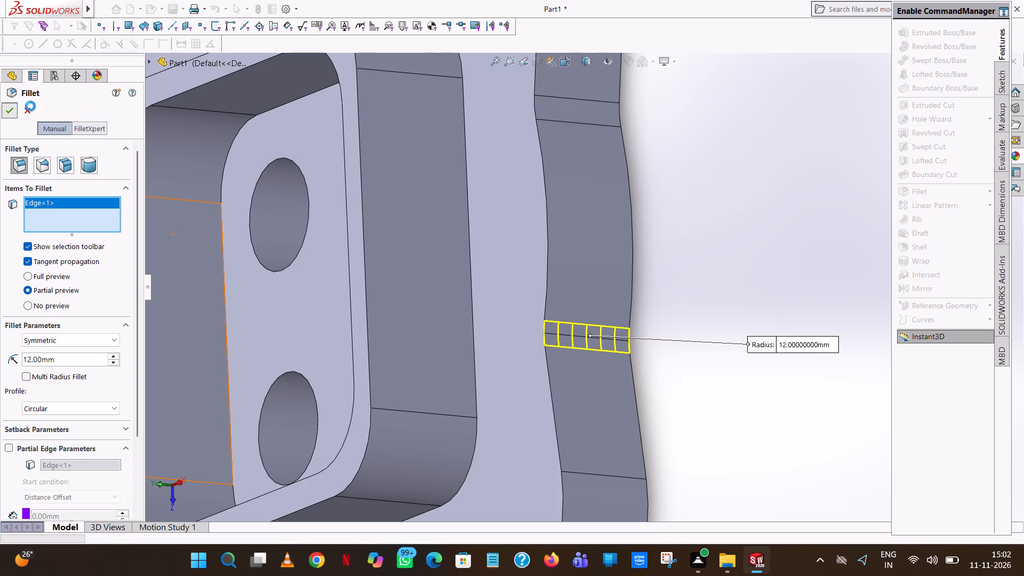
Fillet the vertical edge at the front end of the central bulge on the flange's left side with a 12 mm radius.
click(686, 162)
scroll(686, 163, up, 6)
middle_drag(689, 167, 689, 168)
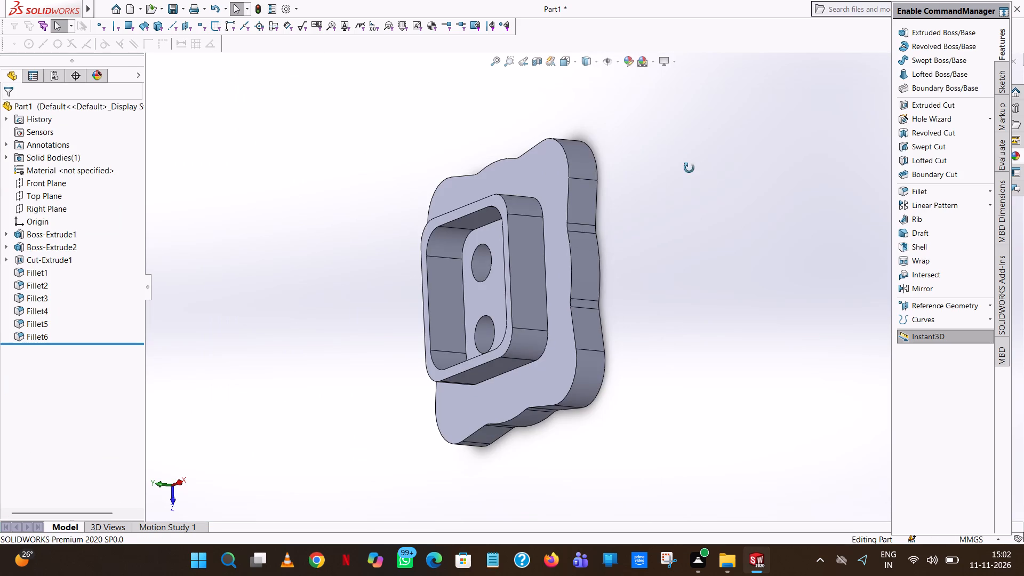
middle_drag(689, 168, 821, 142)
scroll(821, 142, up, 1)
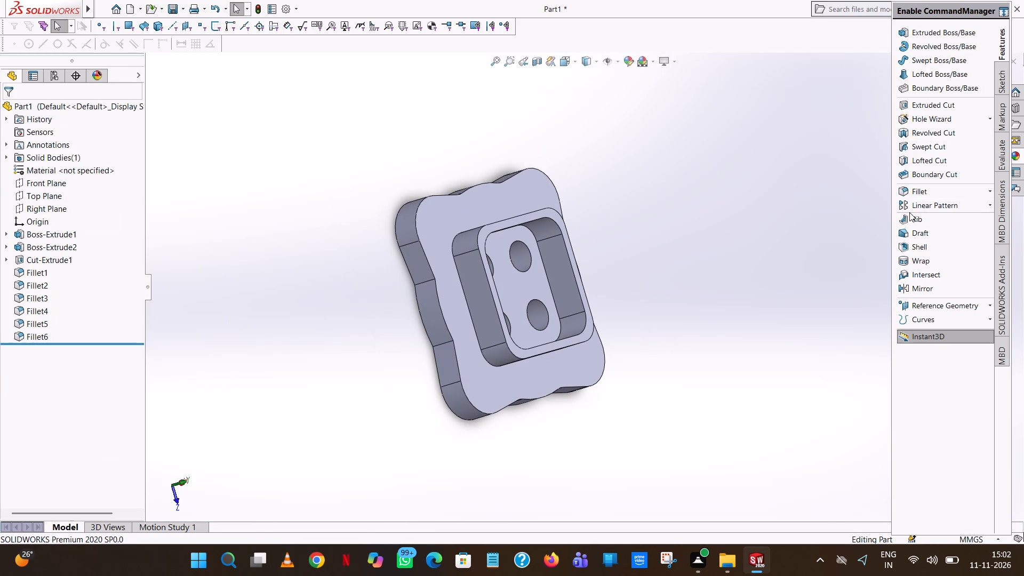
click(916, 185)
scroll(457, 321, down, 7)
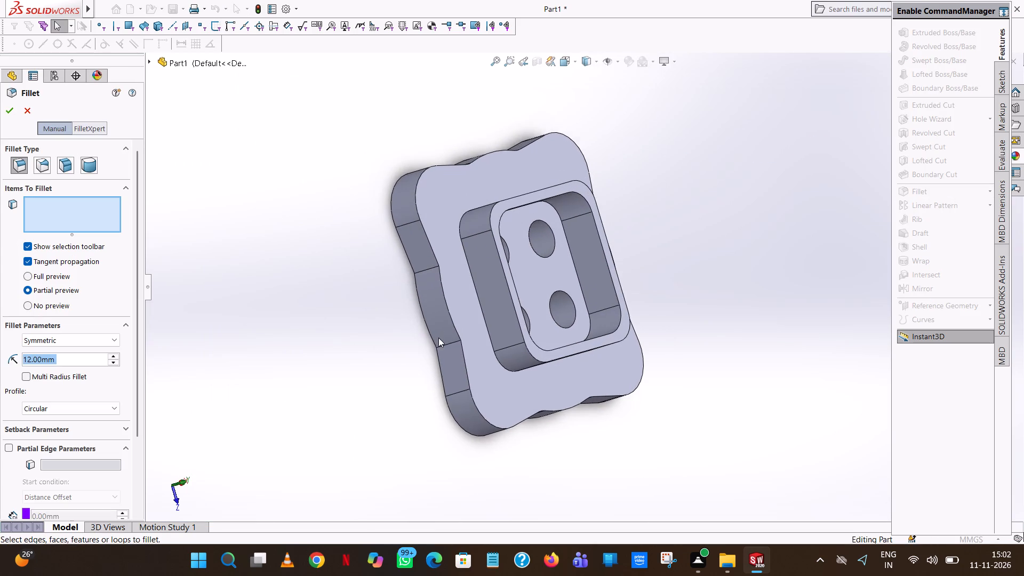
scroll(436, 341, down, 5)
click(538, 324)
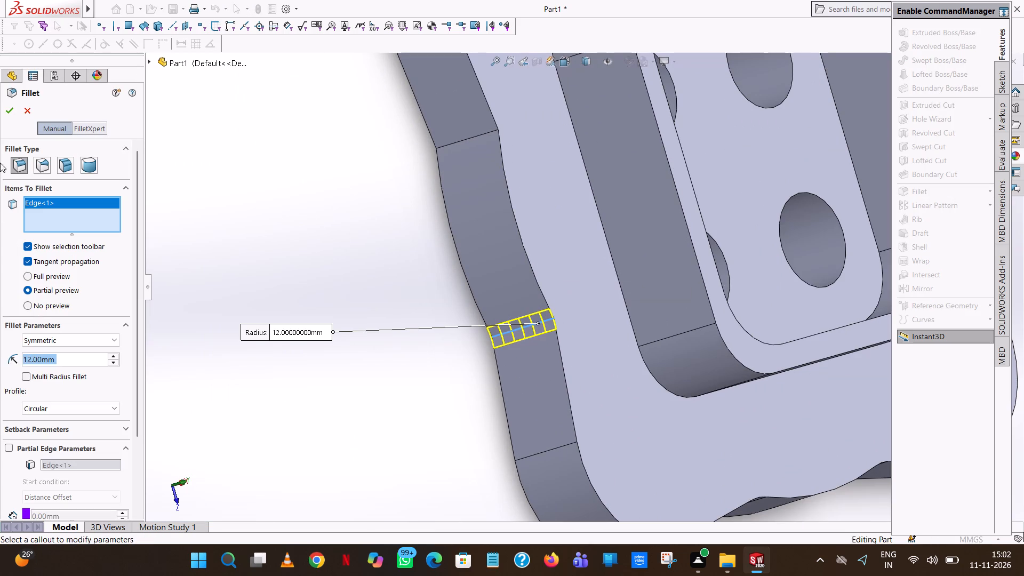
click(7, 111)
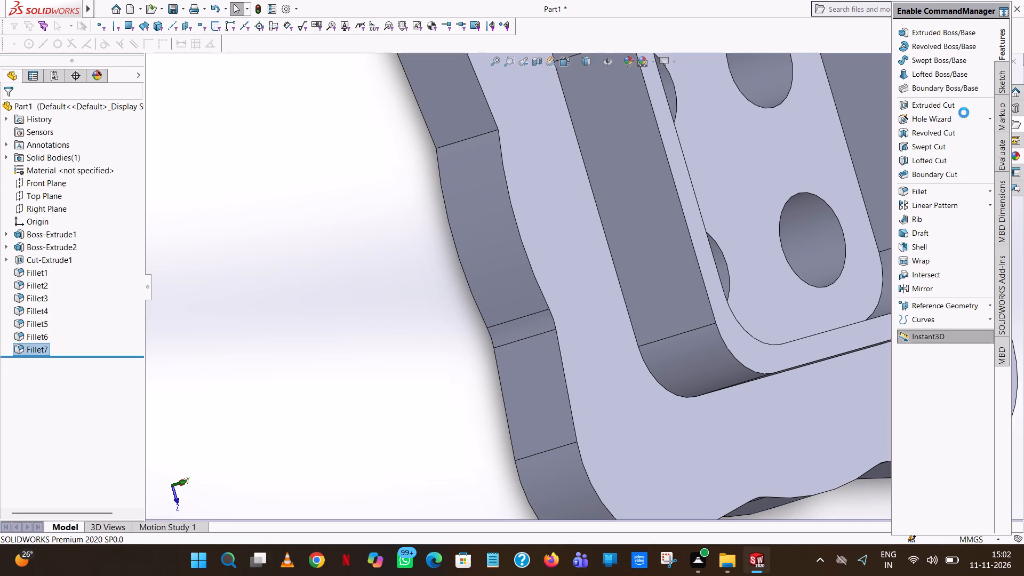
Fillet the vertical edge at the back end of the central bulge on the flange's left side with a 12 mm radius.
drag(943, 194, 934, 197)
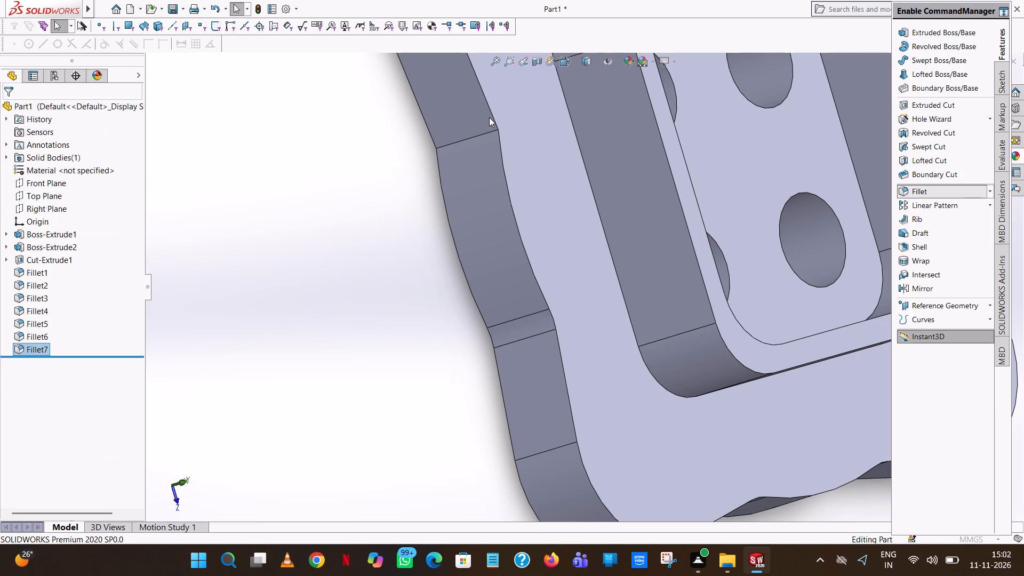
click(473, 135)
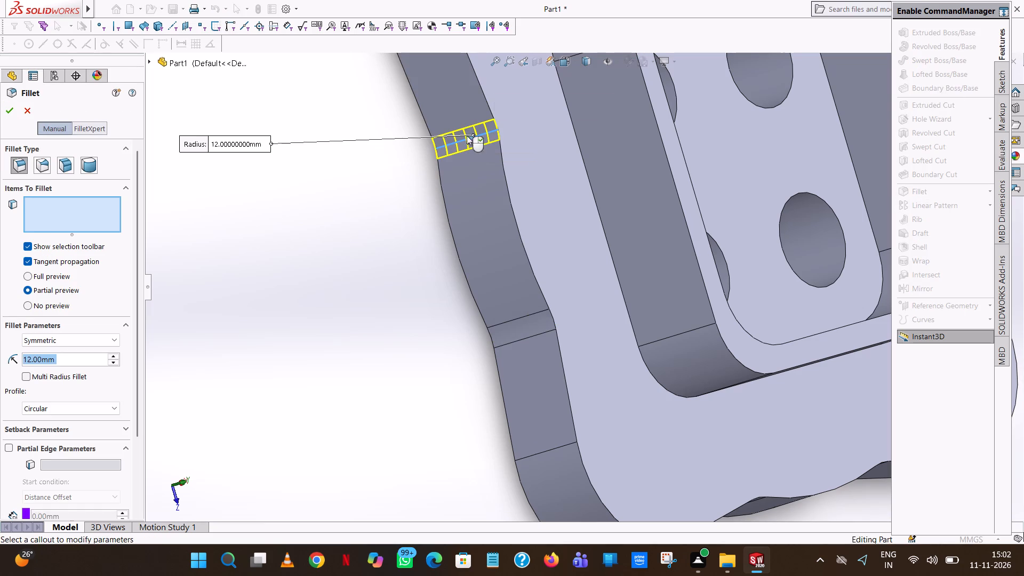
click(6, 113)
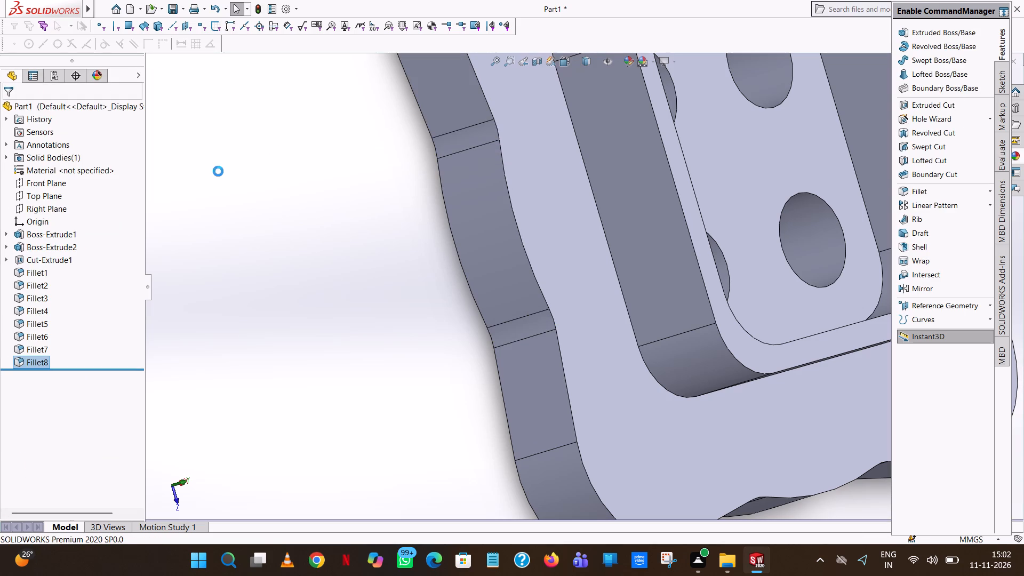
click(337, 183)
Start an Extruded Cut sketch on the flange face surrounding the square boss and look straight at the sketch plane.
scroll(337, 181, up, 4)
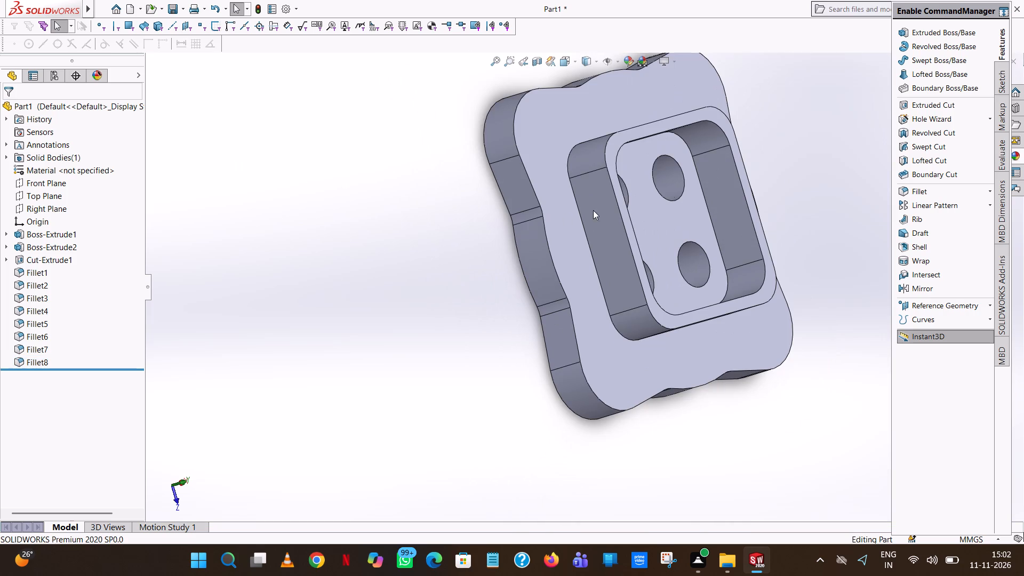
middle_drag(813, 182, 768, 224)
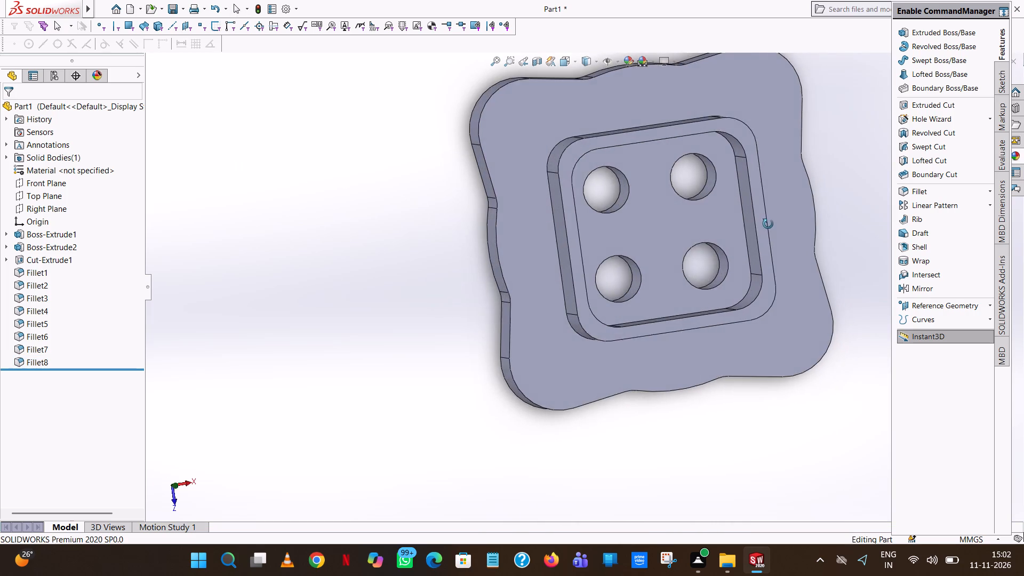
middle_drag(768, 224, 774, 271)
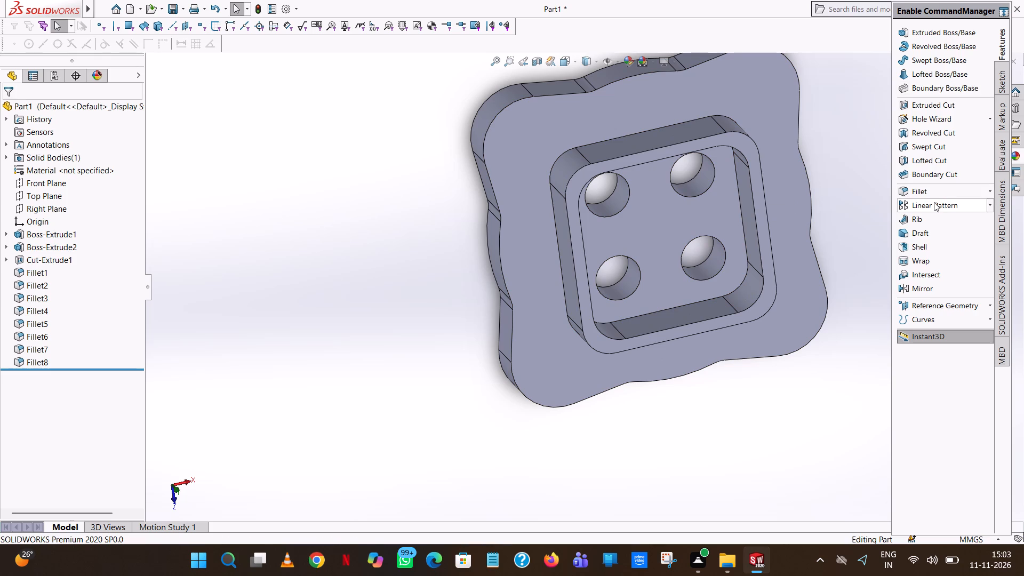
click(938, 104)
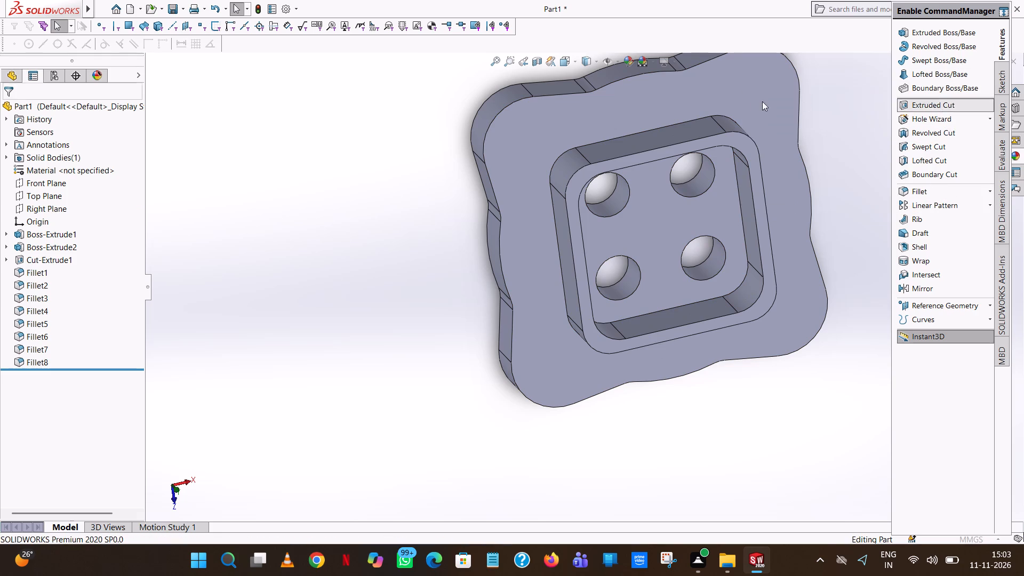
click(754, 101)
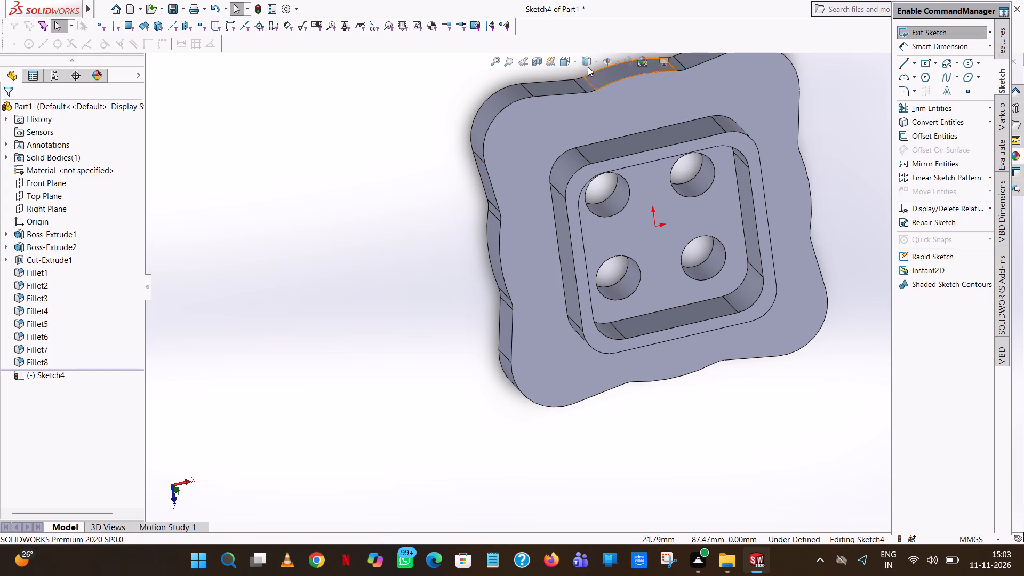
click(577, 58)
click(631, 124)
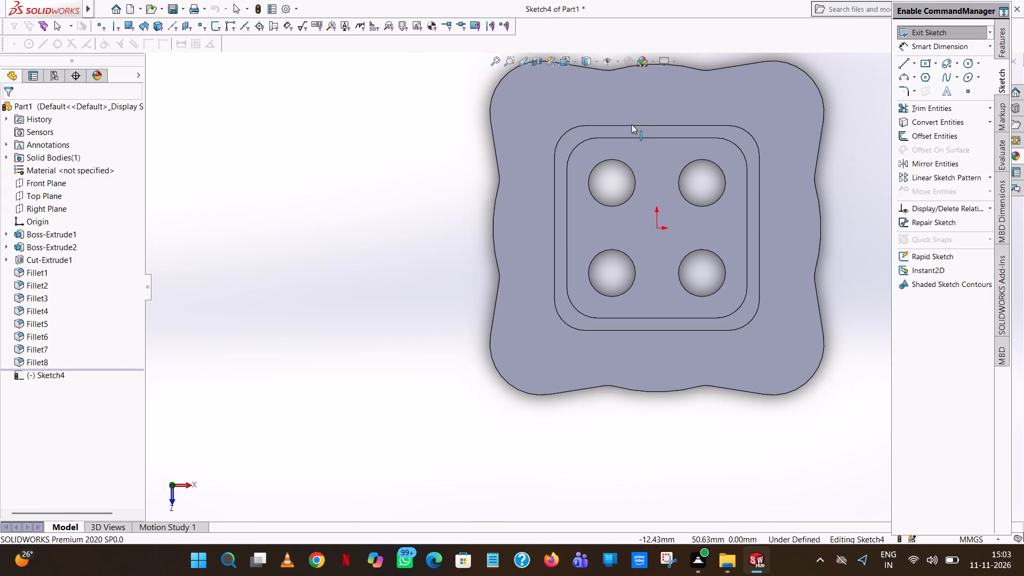
scroll(871, 148, down, 1)
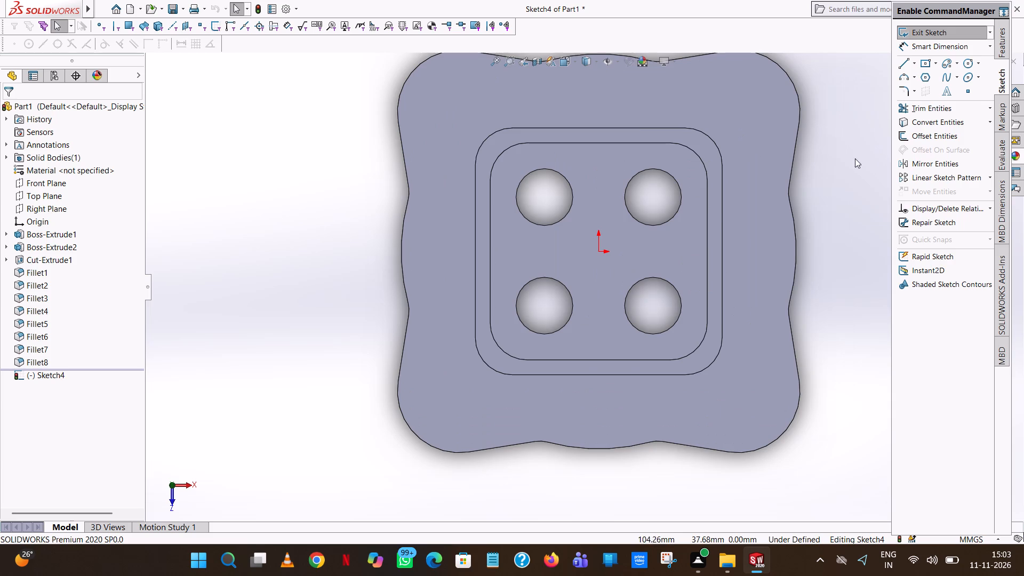
scroll(855, 158, down, 1)
scroll(733, 161, up, 1)
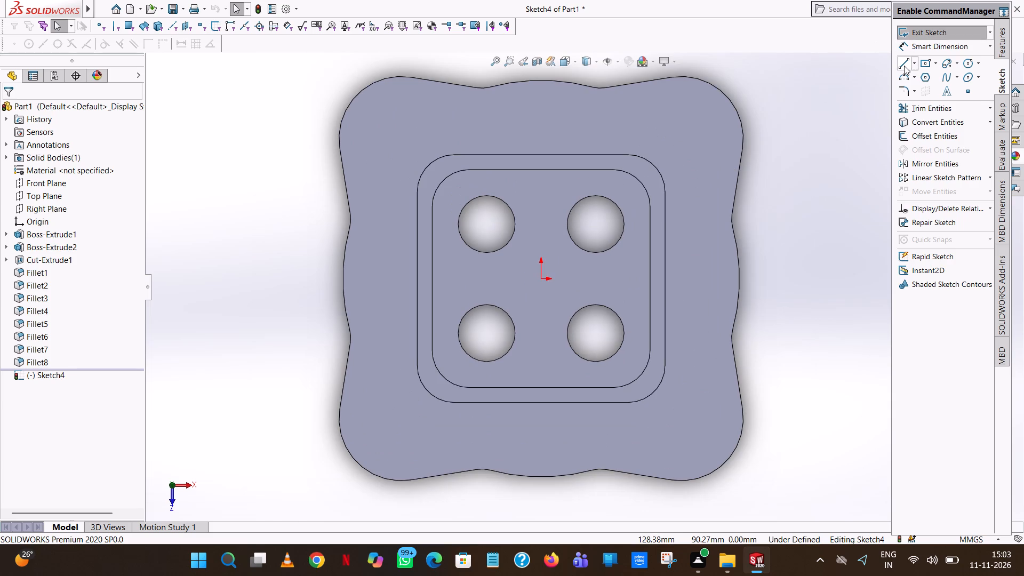
Sketch a 65 mm horizontal line from the origin toward the flange's right side, continued by a 65 mm vertical line up into the corner lobe.
click(904, 66)
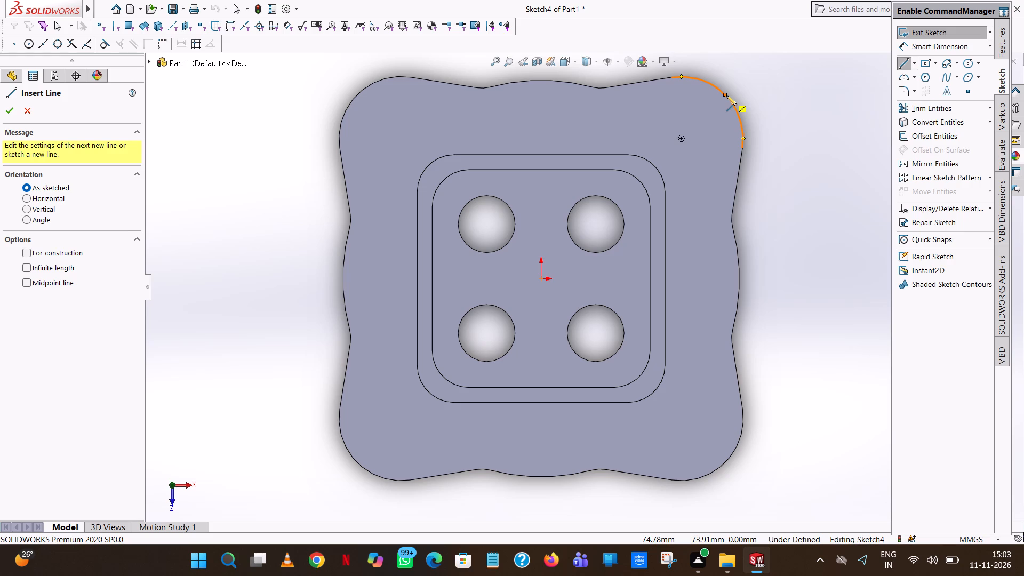
click(542, 278)
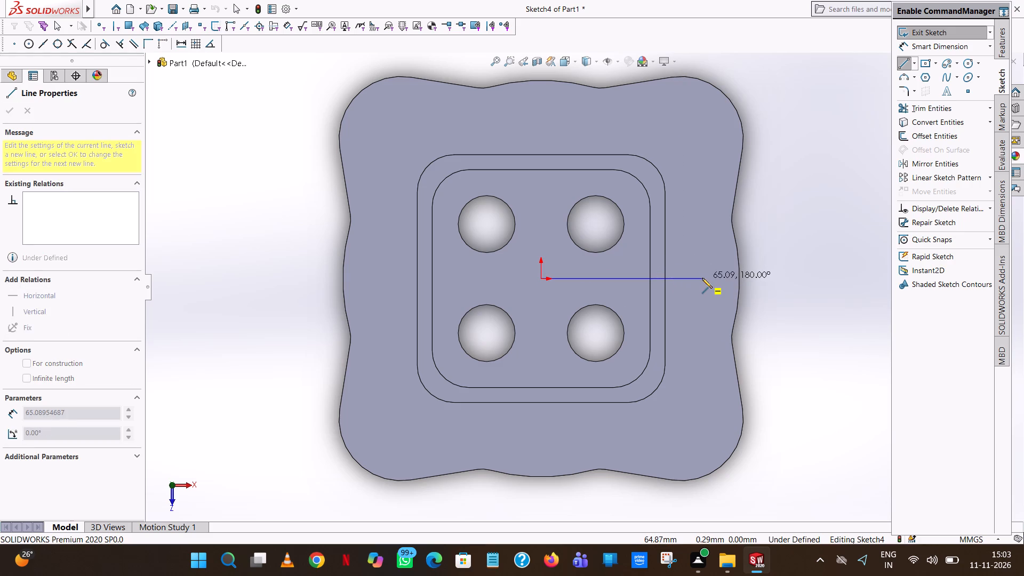
click(702, 278)
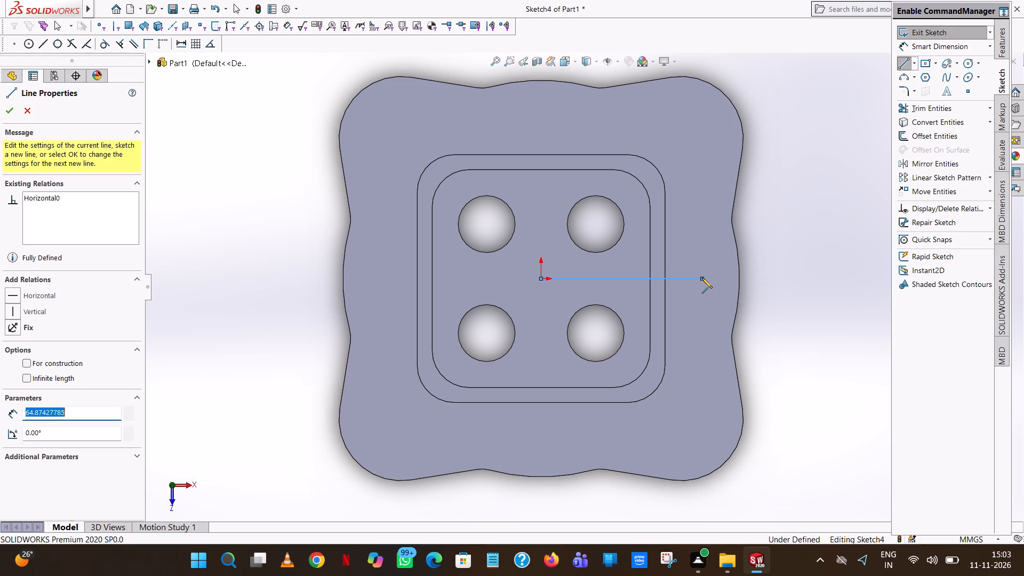
text(65)
key(Return)
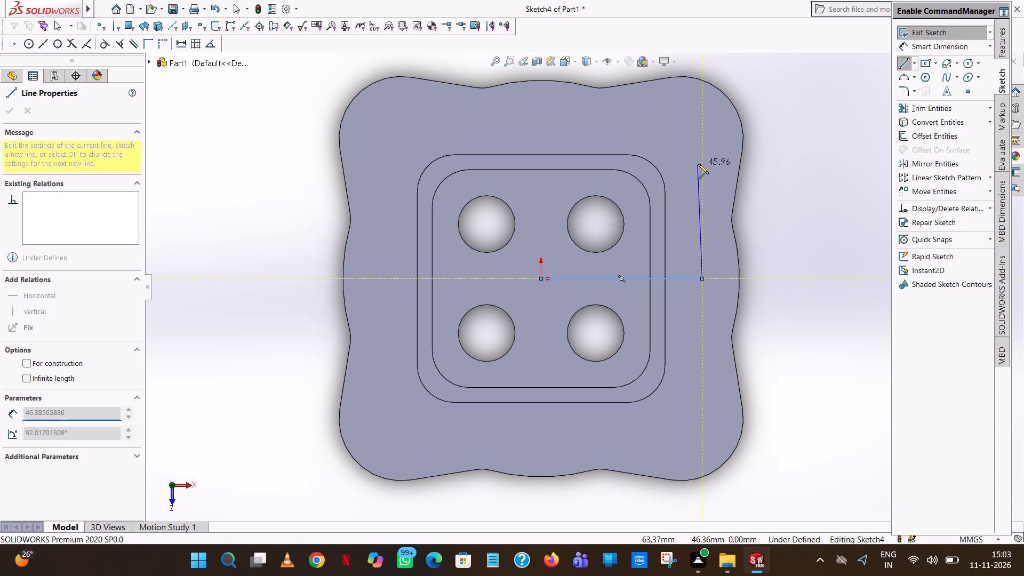
click(704, 117)
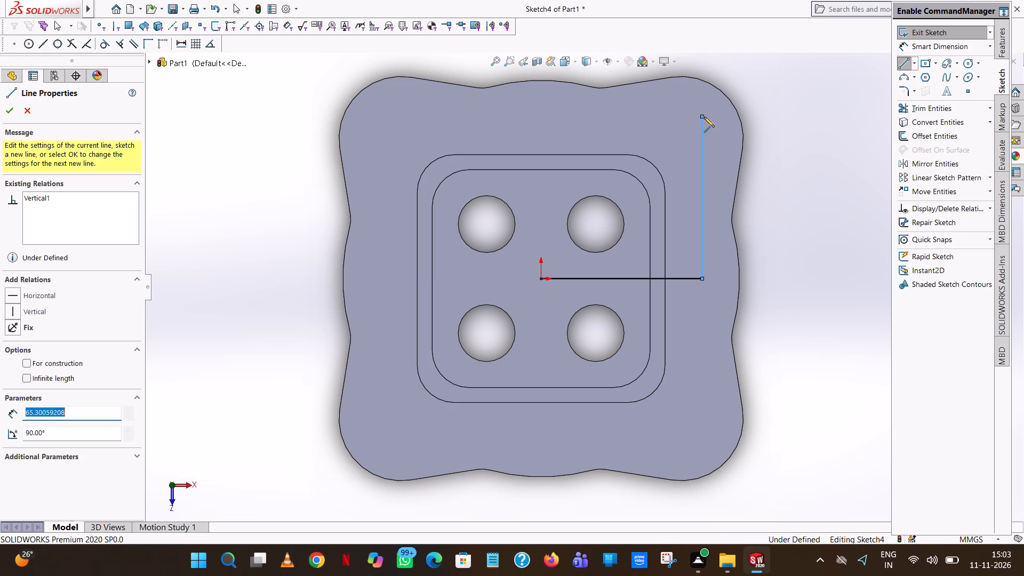
text(65)
key(Return)
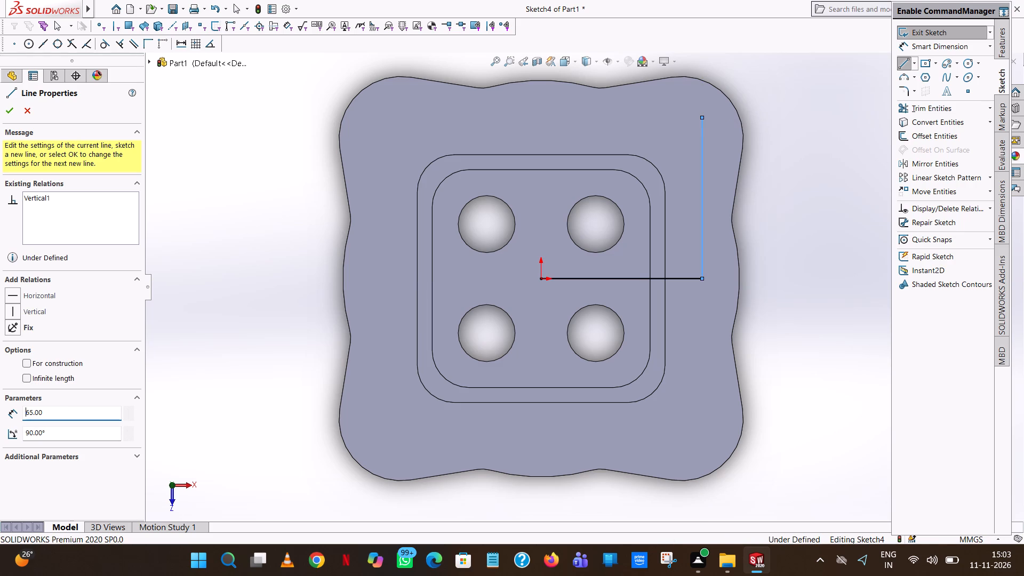
right_click(704, 117)
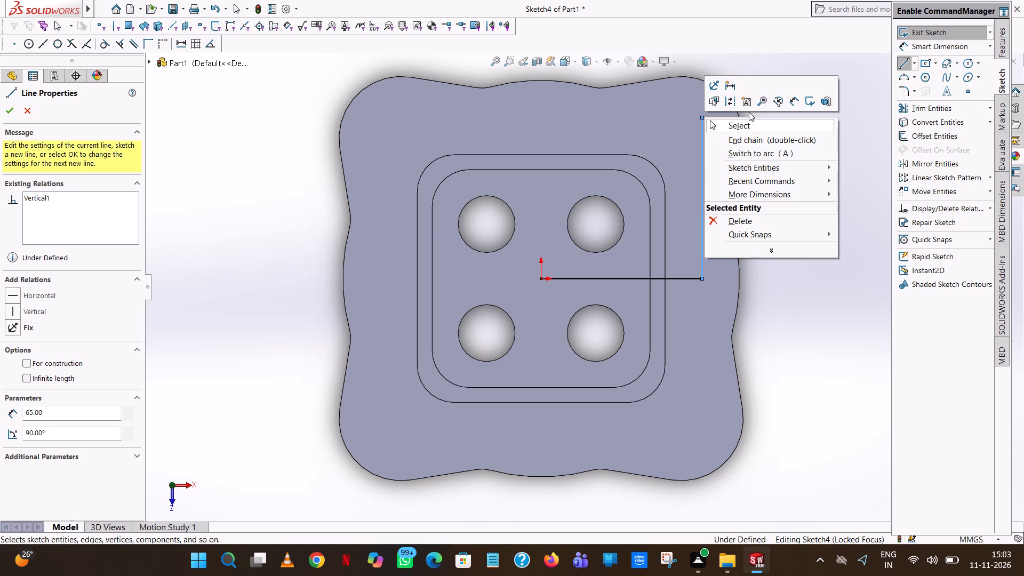
click(744, 119)
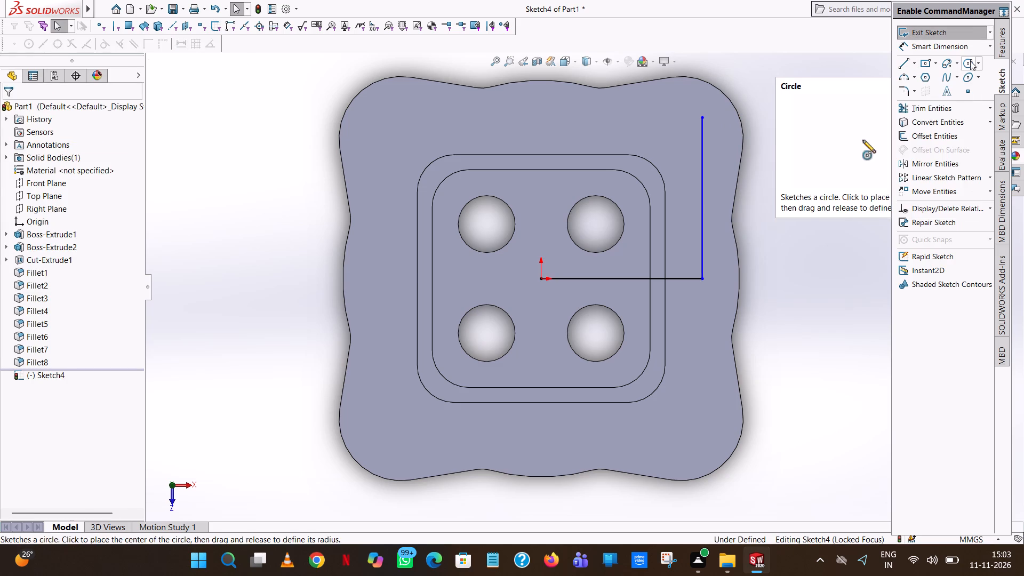
Sketch a circle with a radius of 13/2 (6.5 mm) centred on the free end of the vertical line in the corner lobe.
click(970, 61)
click(702, 116)
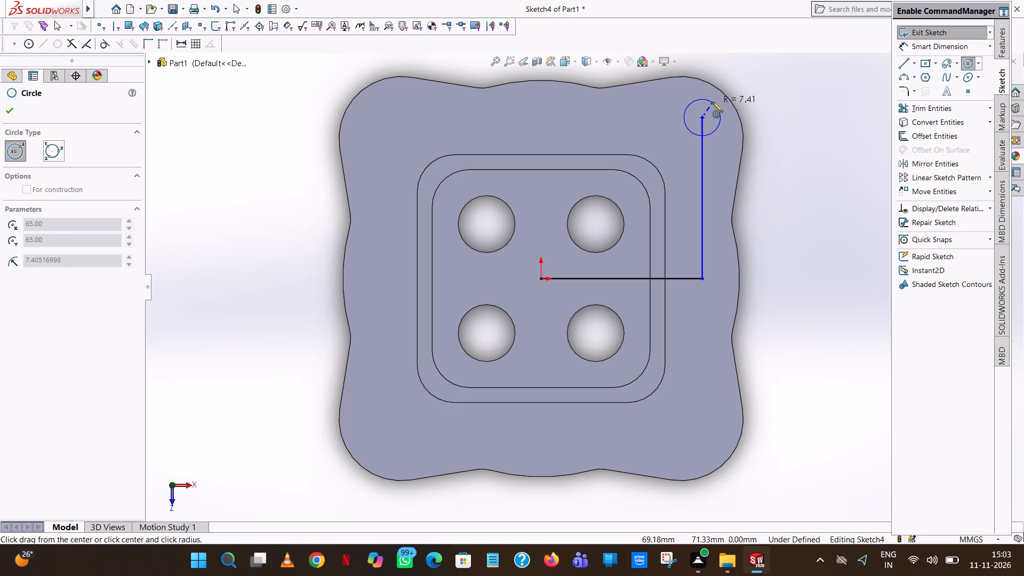
click(713, 102)
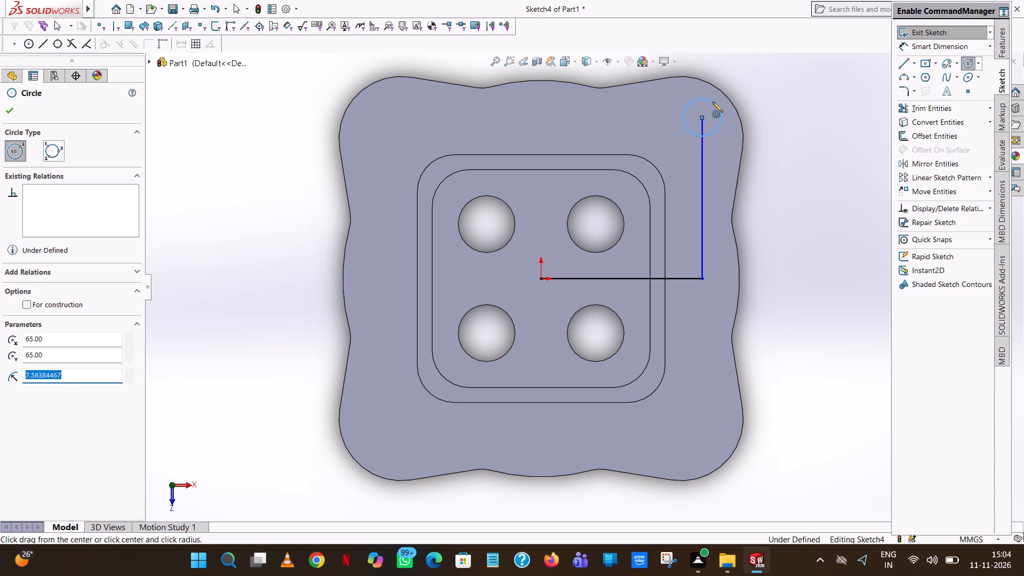
text(13)
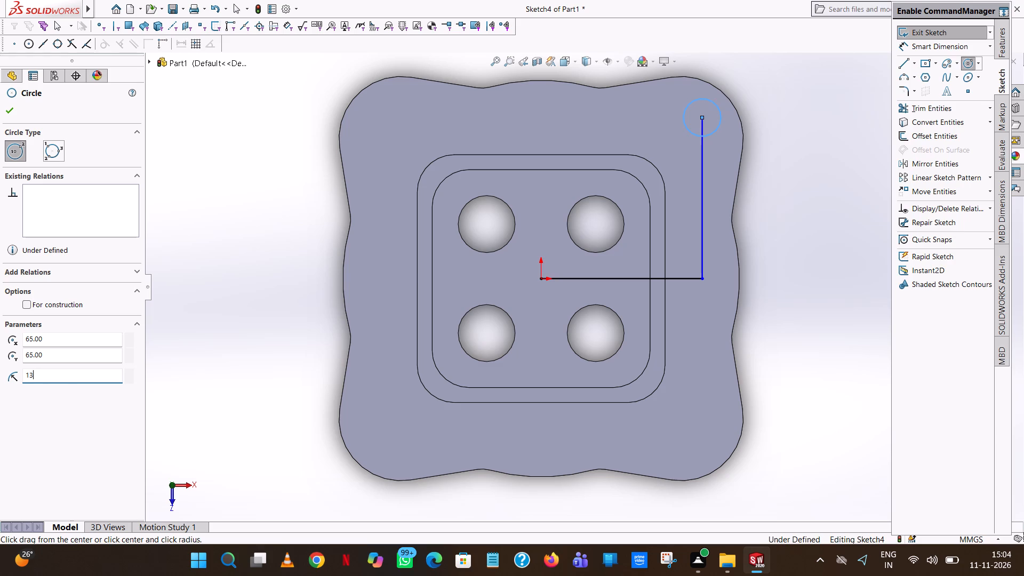
key(Return)
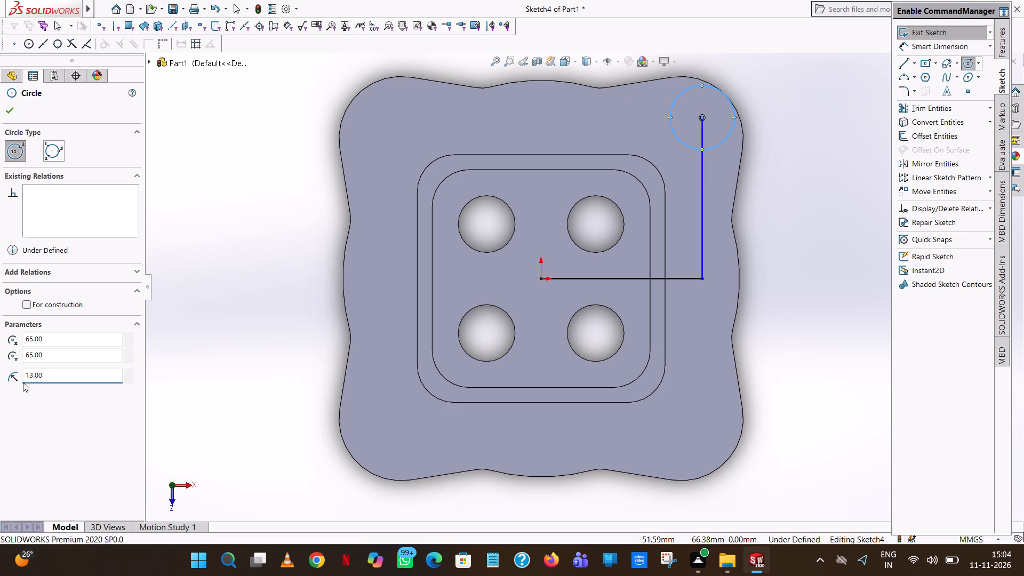
click(57, 377)
text(/2)
key(Return)
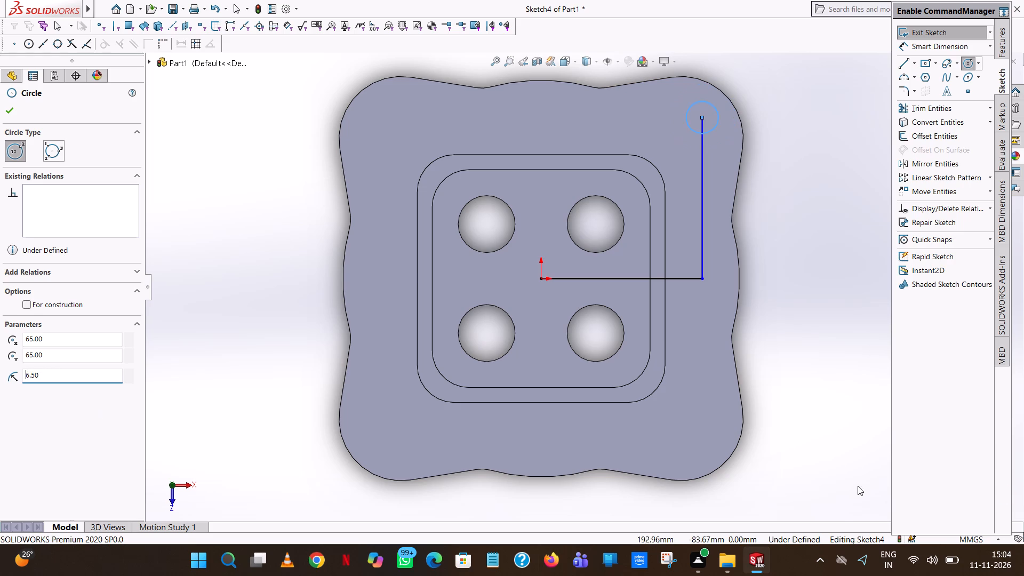
click(13, 109)
click(236, 187)
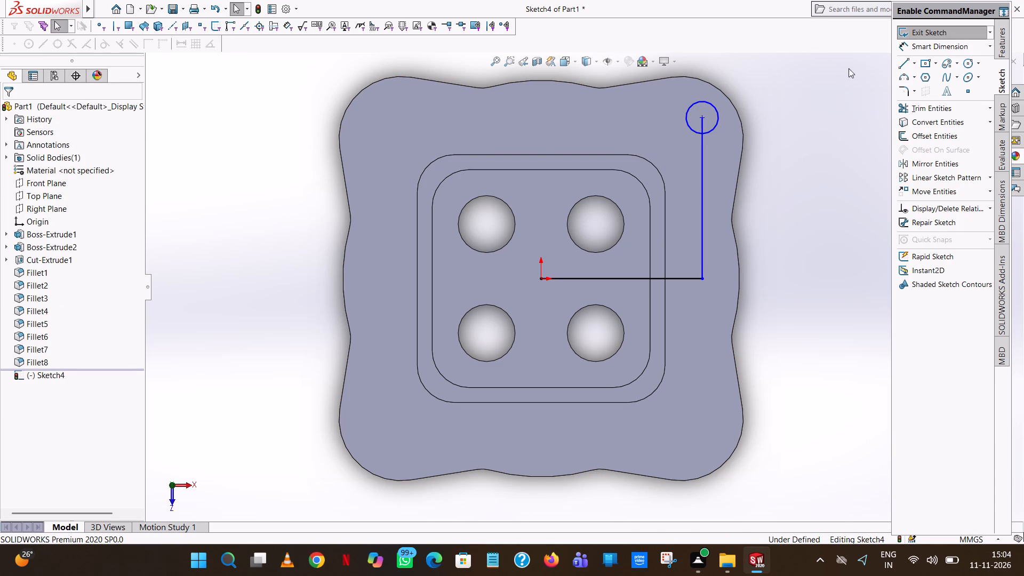
Mirror the corner-lobe circle about the horizontal sketch line, keeping the original.
click(951, 164)
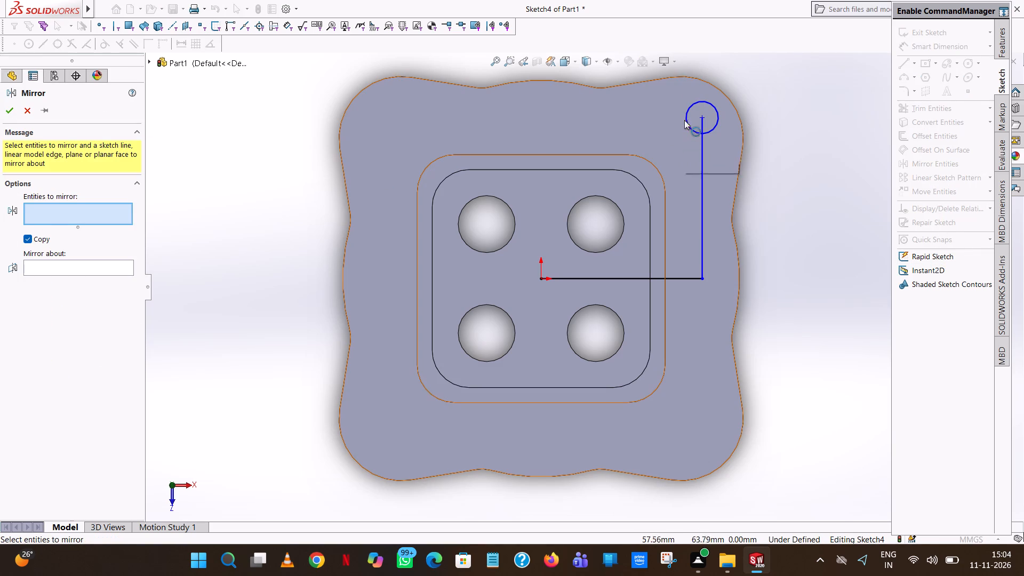
click(687, 116)
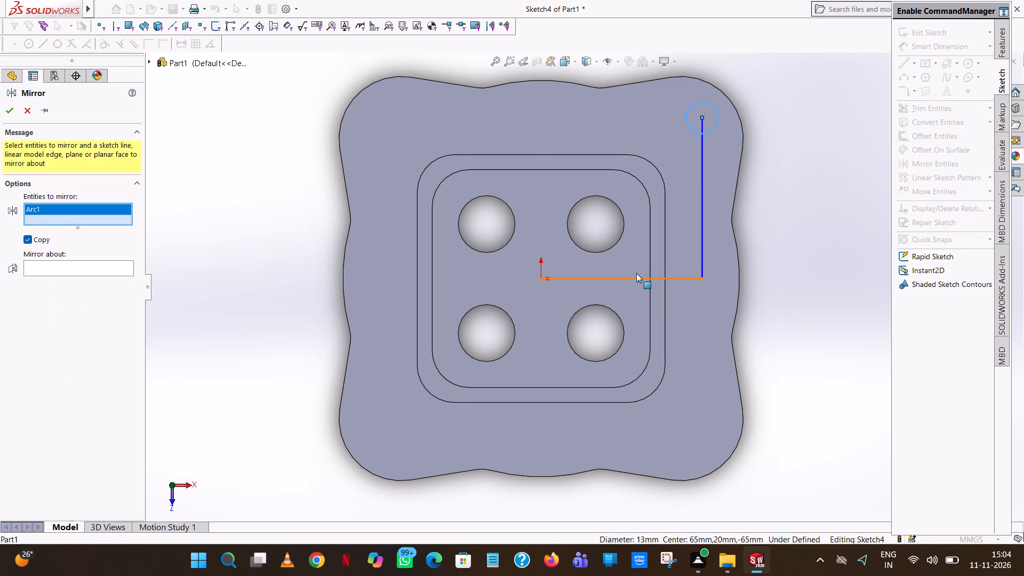
click(54, 277)
click(55, 270)
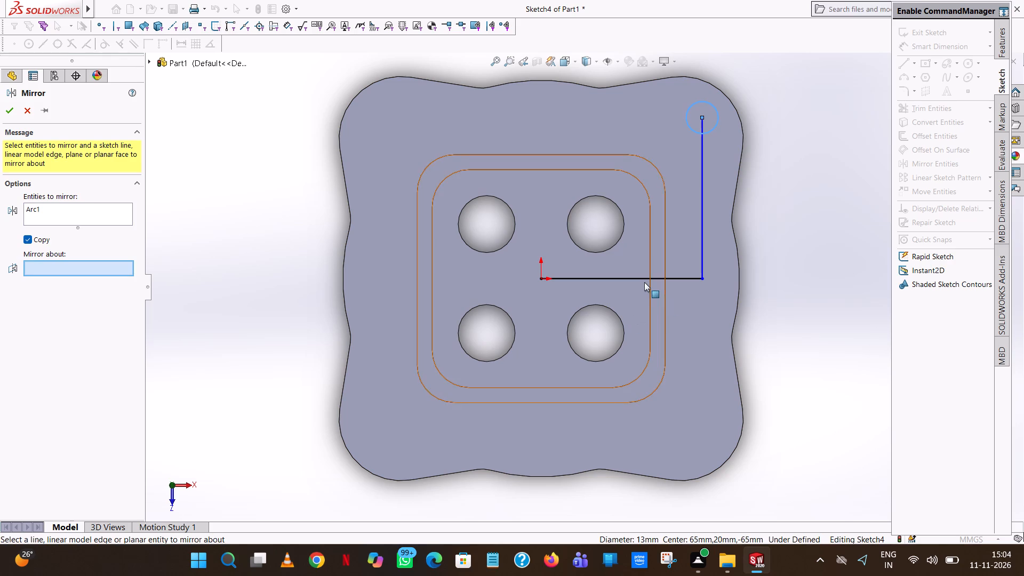
click(641, 276)
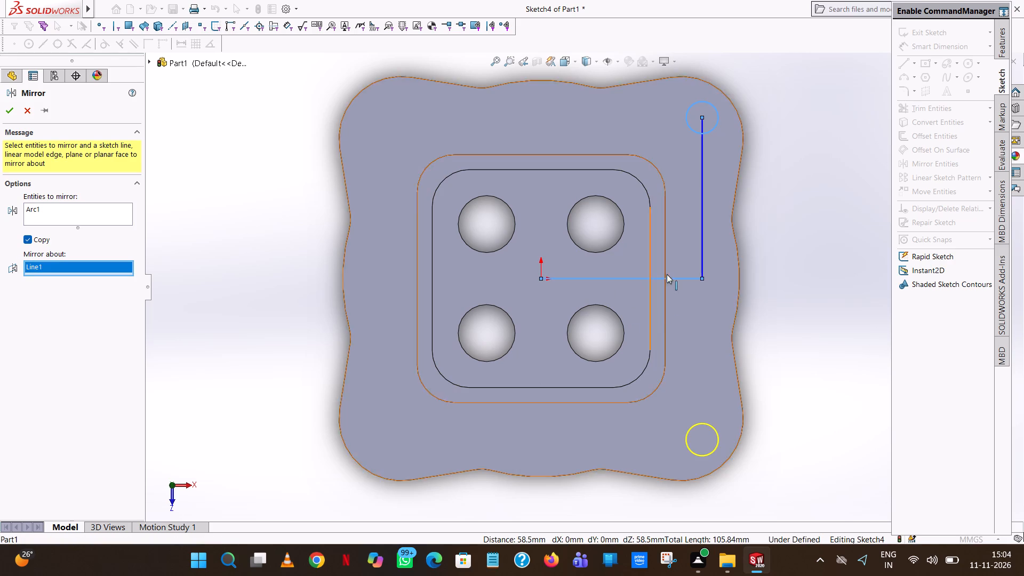
click(14, 111)
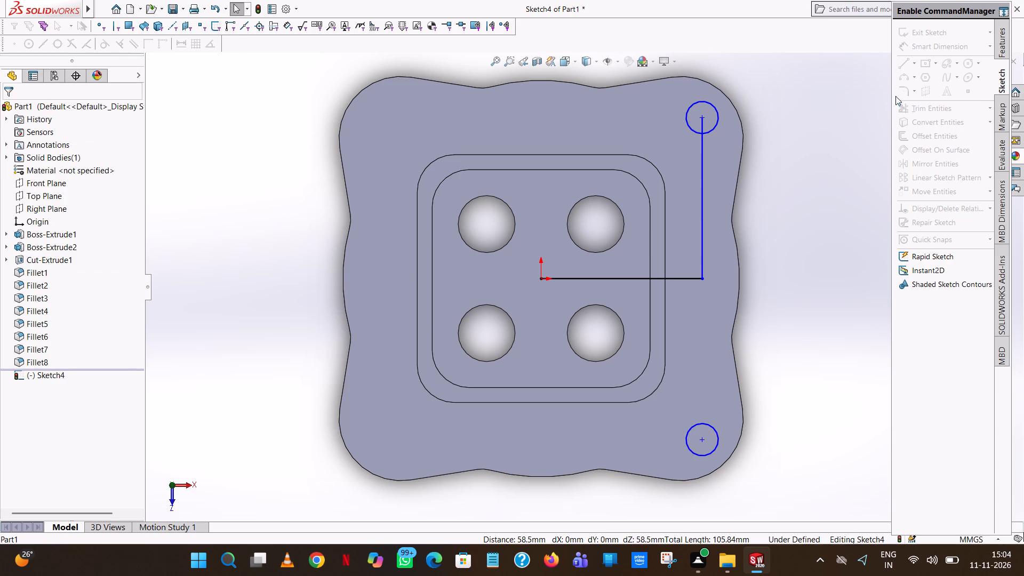
Trim away the vertical and horizontal construction-aid lines, leaving the two circles on the flange's right side.
click(911, 103)
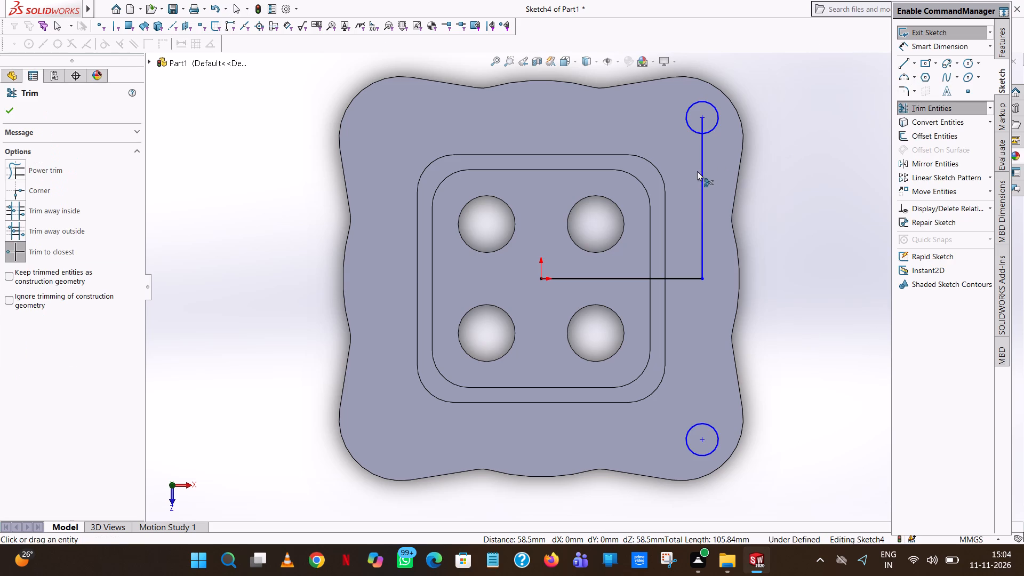
click(700, 175)
click(702, 124)
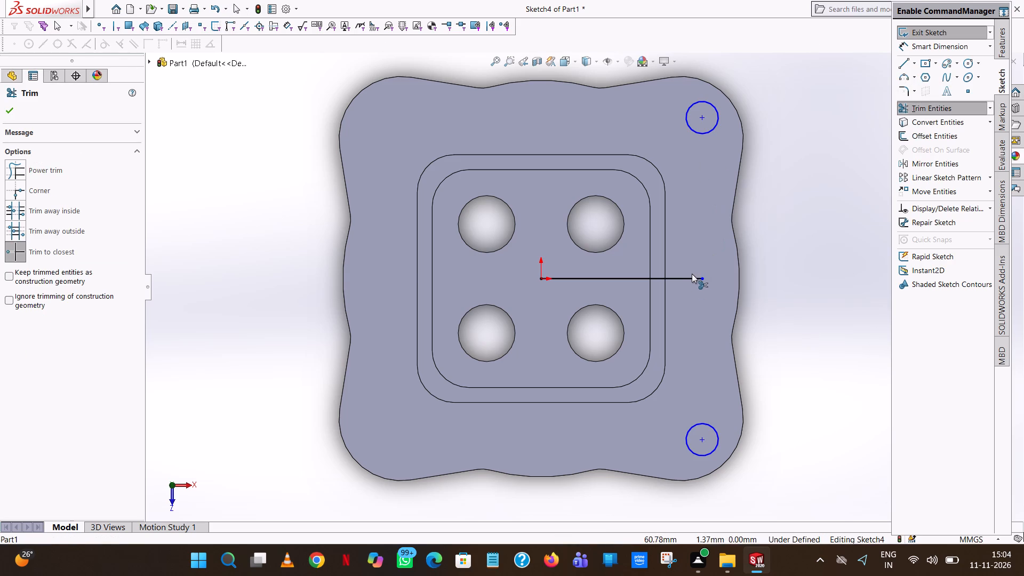
click(692, 274)
click(686, 278)
Sketch a vertical line about 34.6 mm long from the origin toward the flange's front side.
click(903, 66)
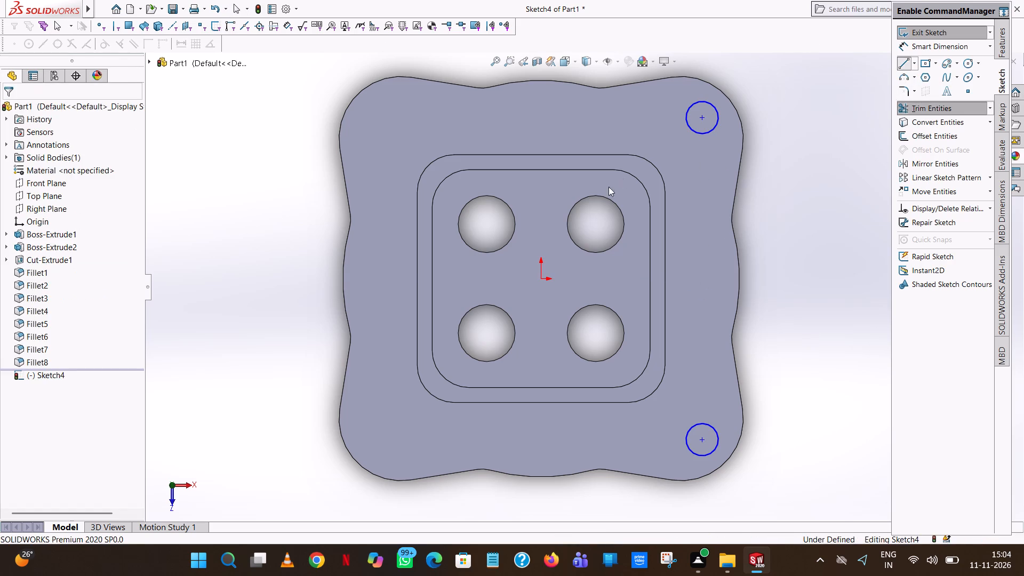
click(542, 281)
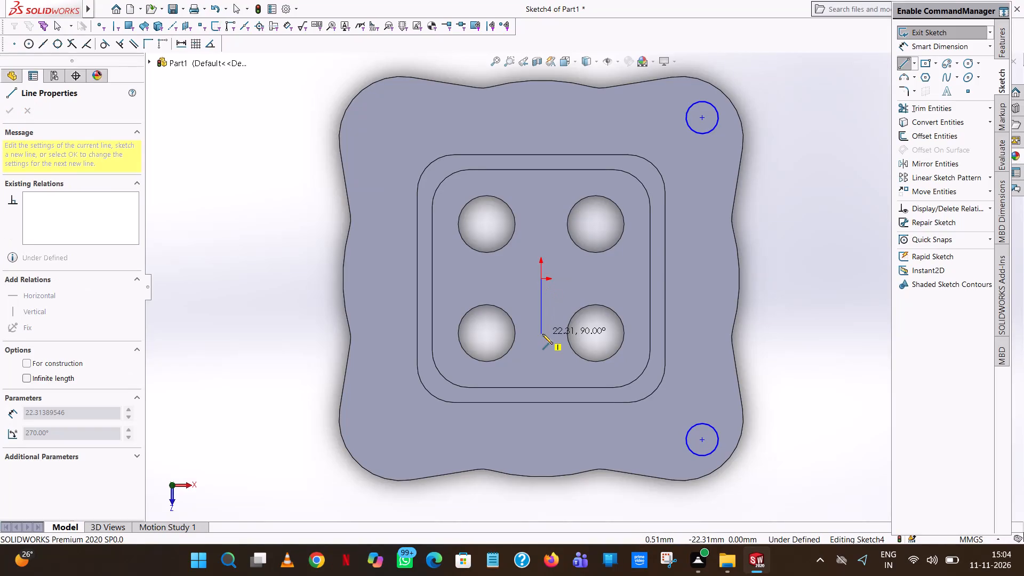
click(540, 364)
right_click(540, 364)
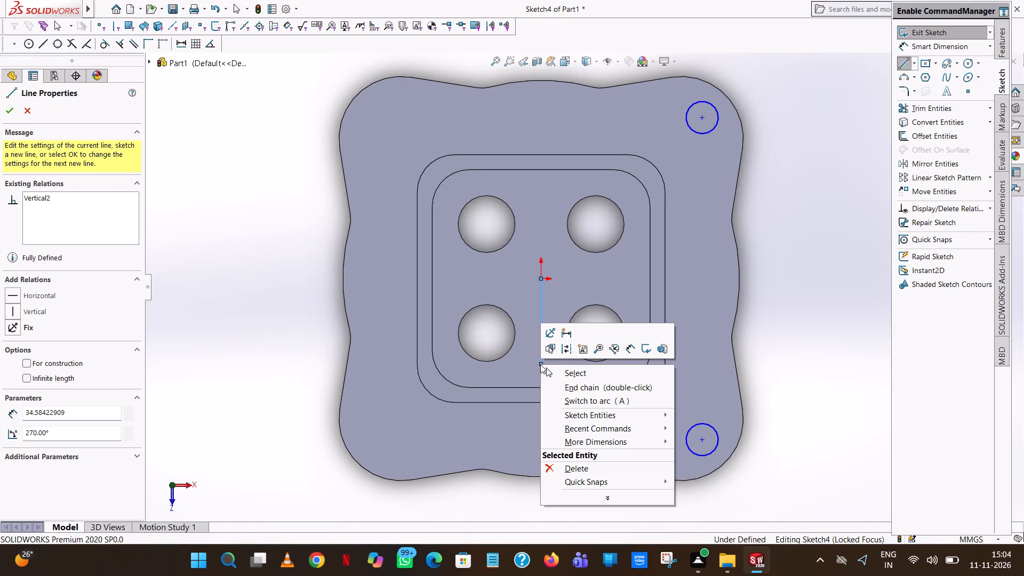
click(590, 369)
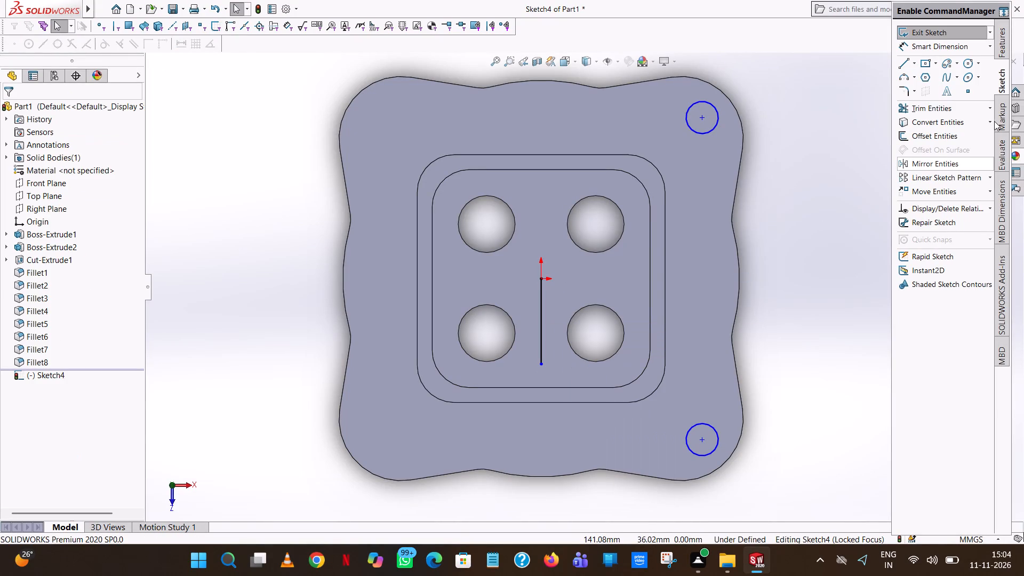
Mirror both right-side circles about the vertical line through the origin, keeping the originals.
click(941, 166)
drag(748, 86, 617, 259)
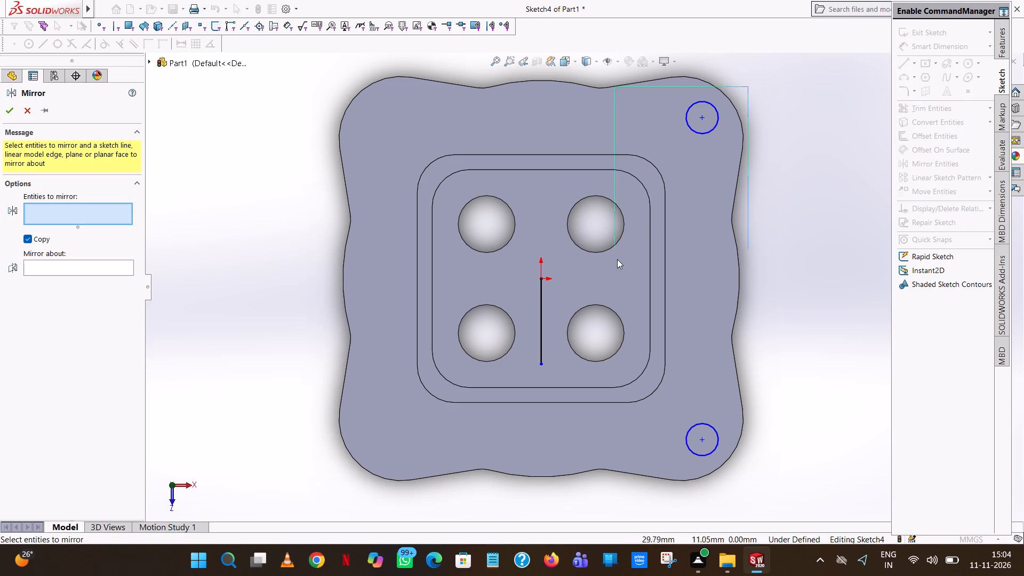
drag(617, 259, 662, 481)
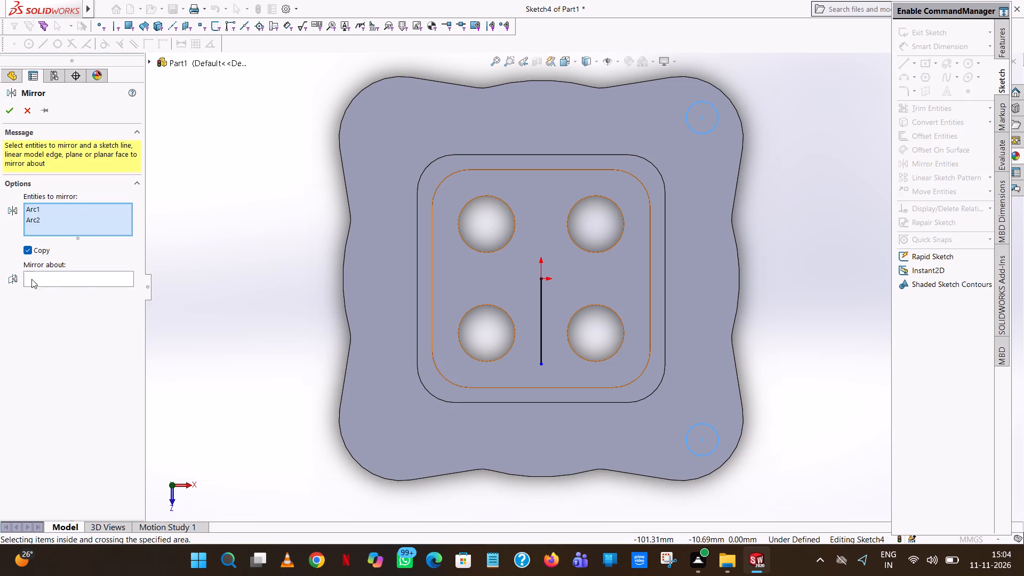
click(47, 278)
click(546, 299)
click(542, 302)
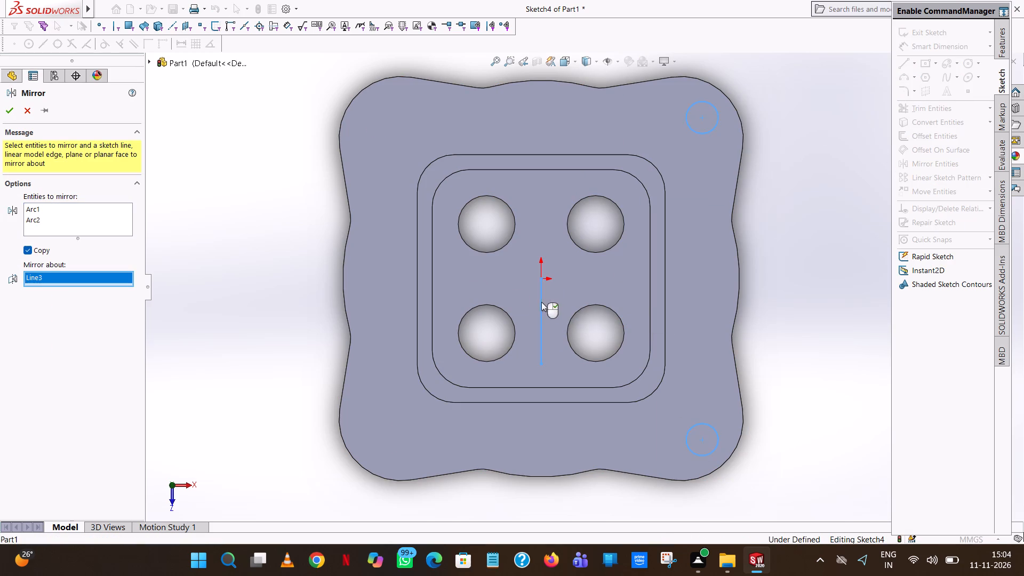
click(10, 108)
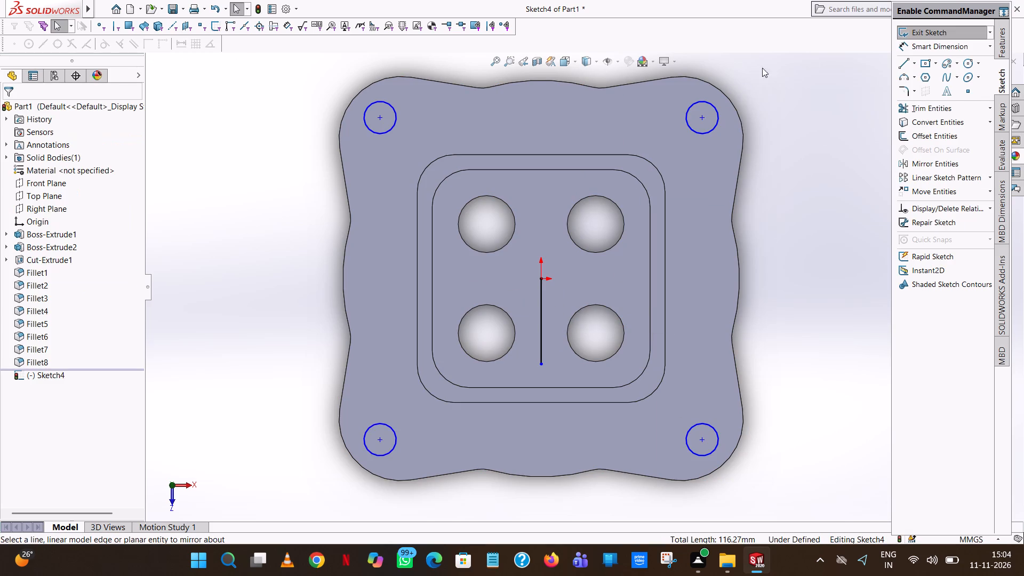
Trim away the vertical mirror line at the origin.
click(948, 111)
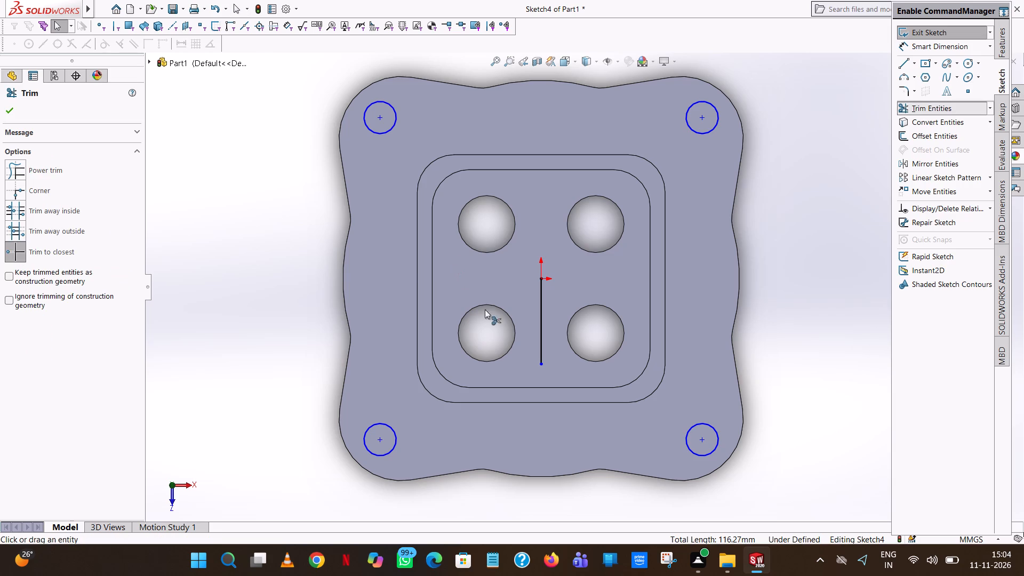
click(539, 334)
Dimension the diameters of the two corner circles on the flange's right side.
click(952, 41)
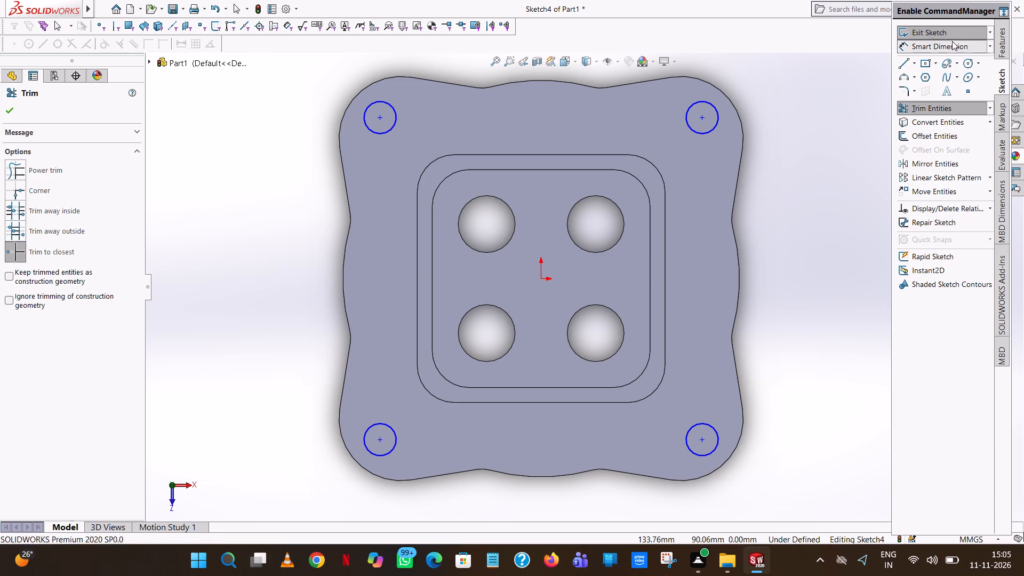
click(688, 115)
click(847, 66)
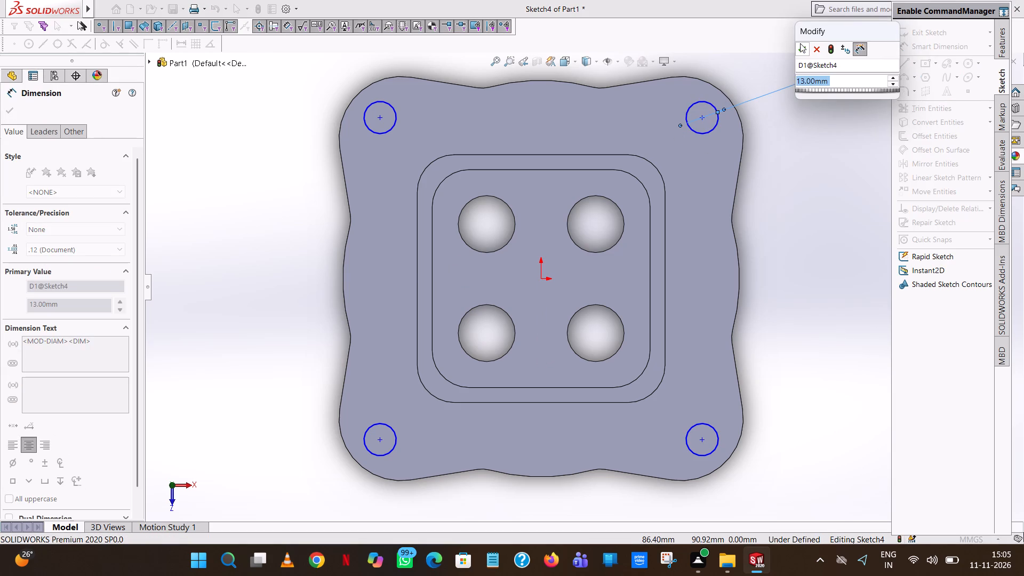
click(801, 46)
click(717, 436)
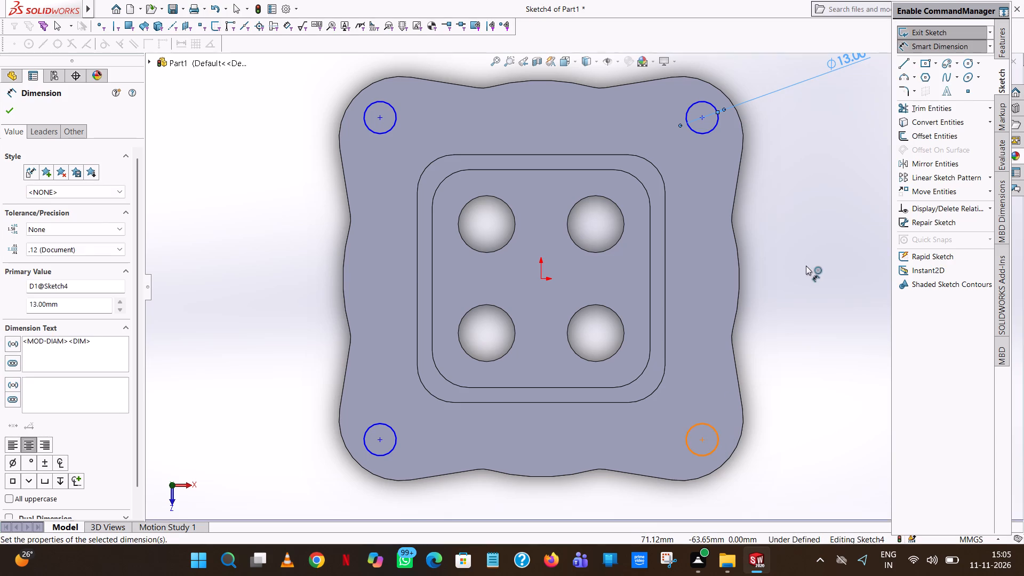
click(810, 252)
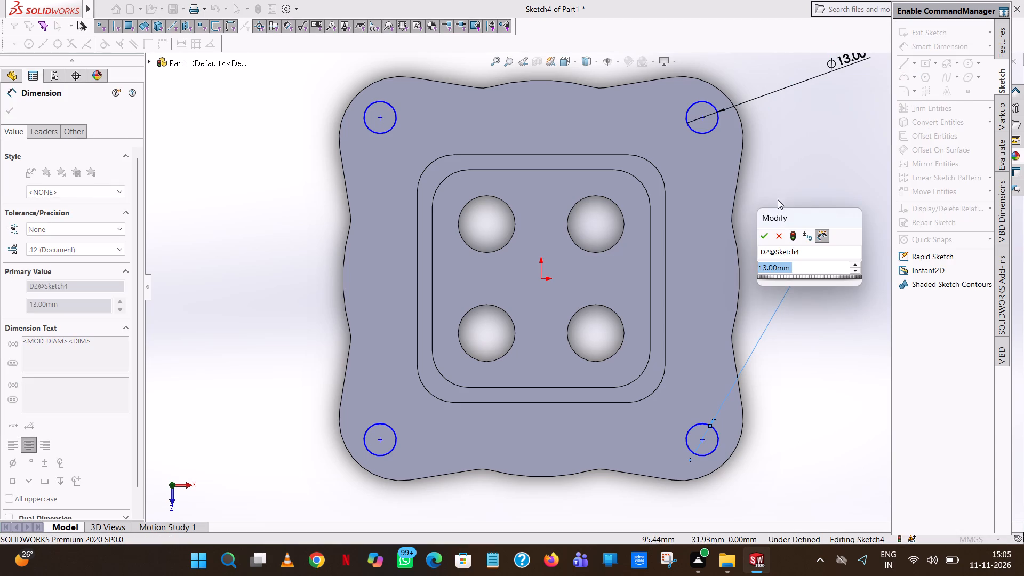
click(761, 237)
click(786, 157)
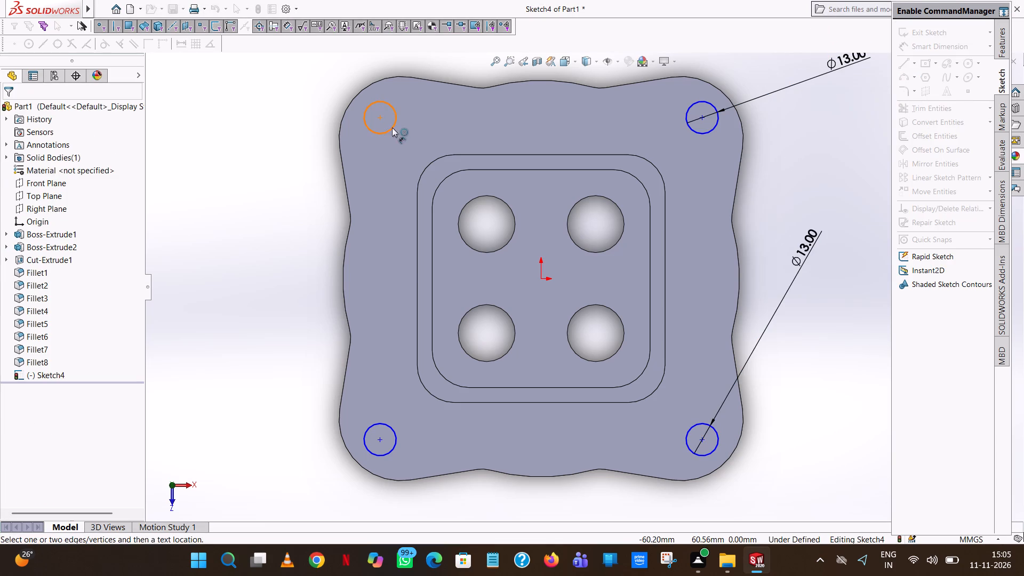
Dimension the diameters of the two corner circles on the flange's left side.
click(392, 127)
click(273, 201)
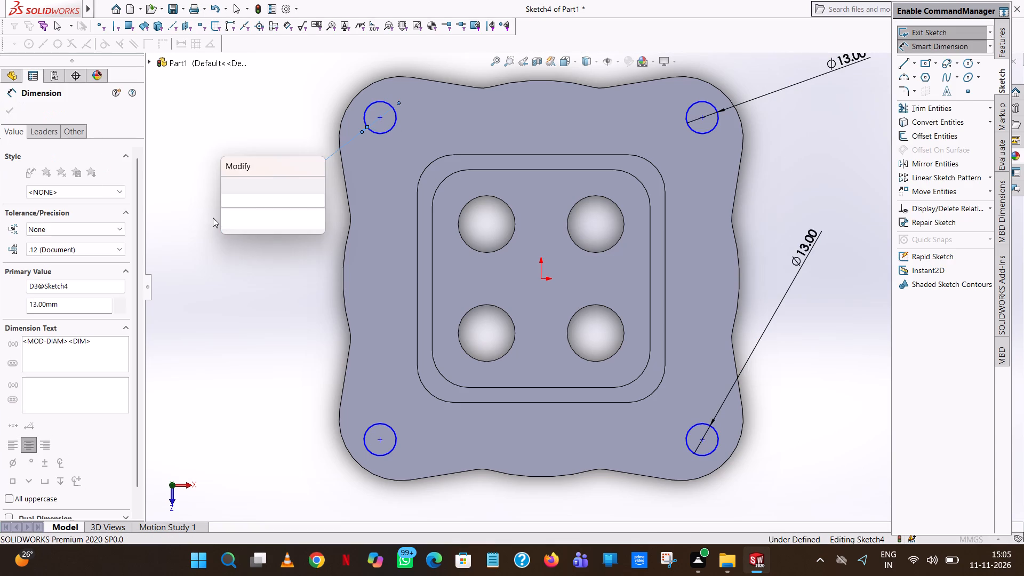
click(229, 185)
click(239, 142)
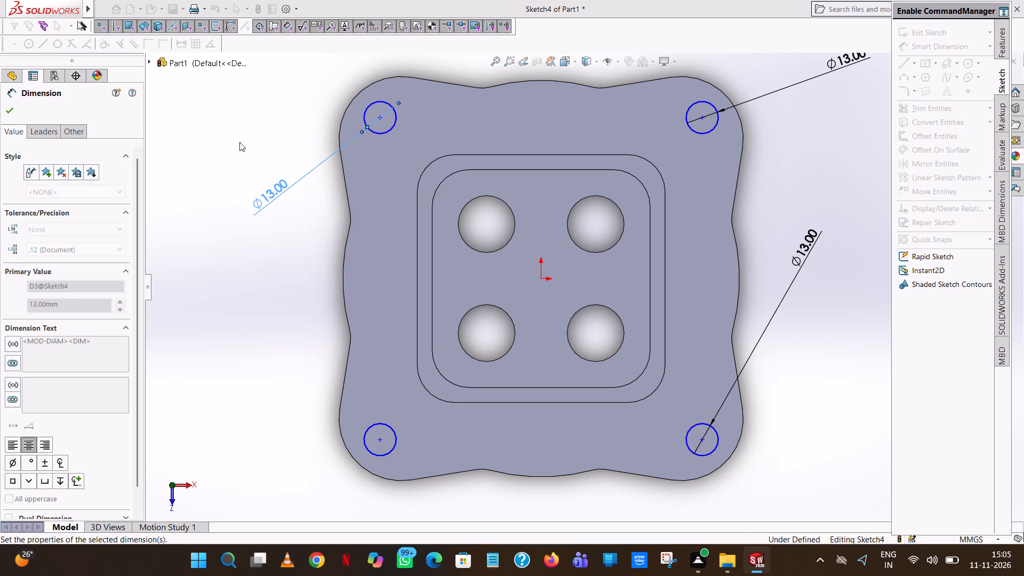
drag(371, 426, 364, 425)
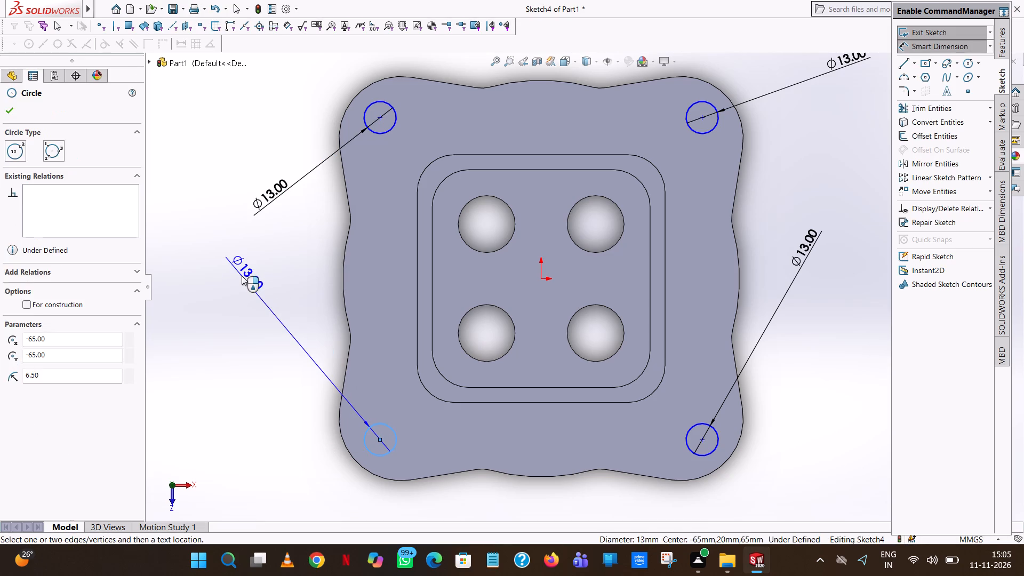
click(242, 276)
click(197, 256)
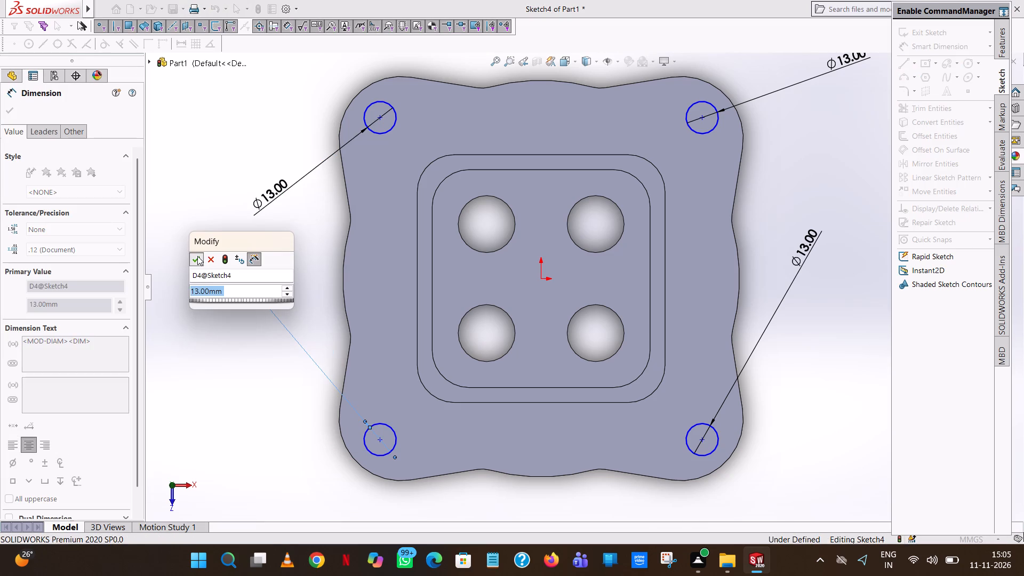
click(216, 173)
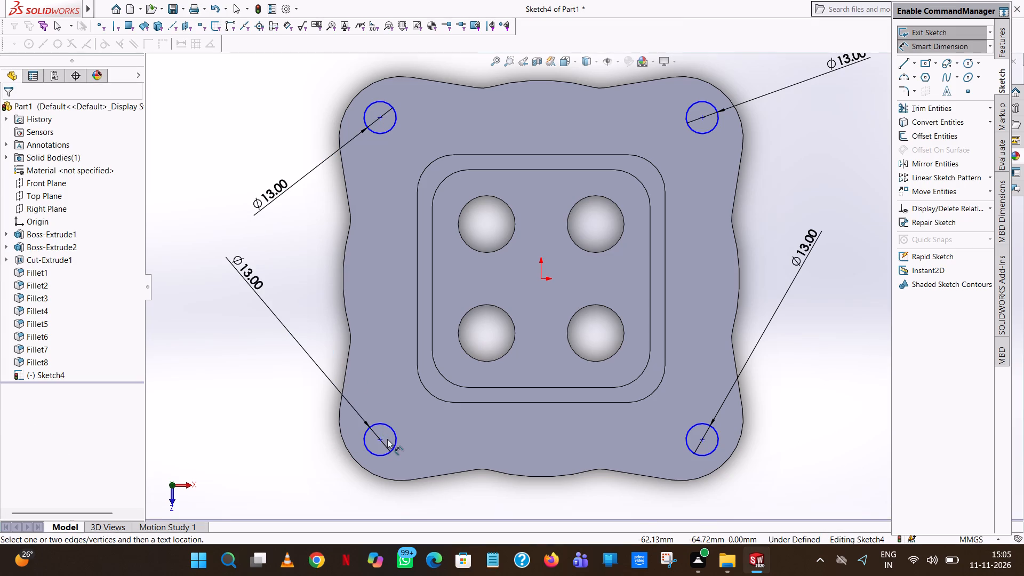
Dimension the lower-left corner circle's centre vertically and horizontally from the origin.
click(381, 439)
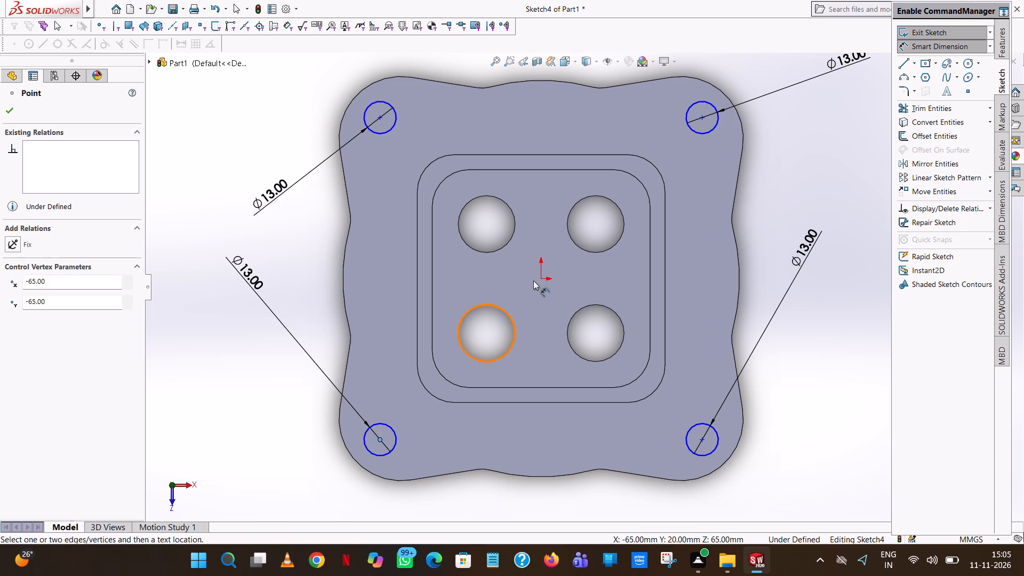
click(539, 279)
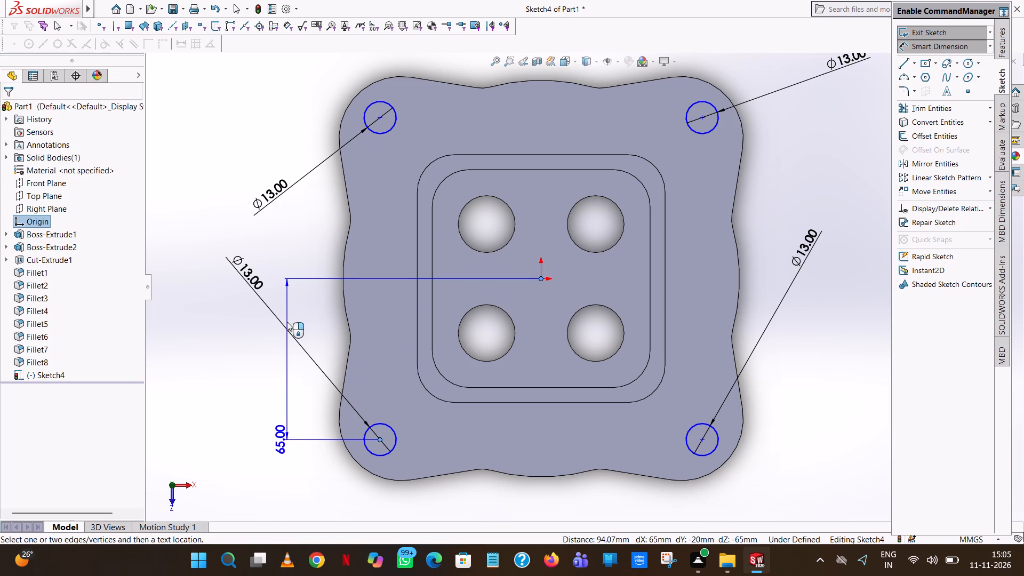
click(286, 322)
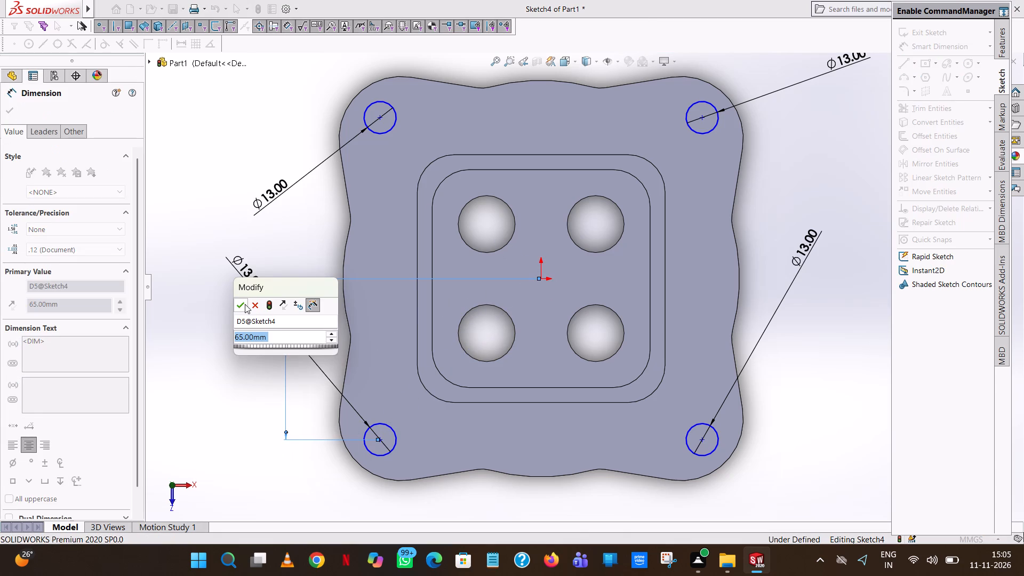
click(245, 304)
click(278, 251)
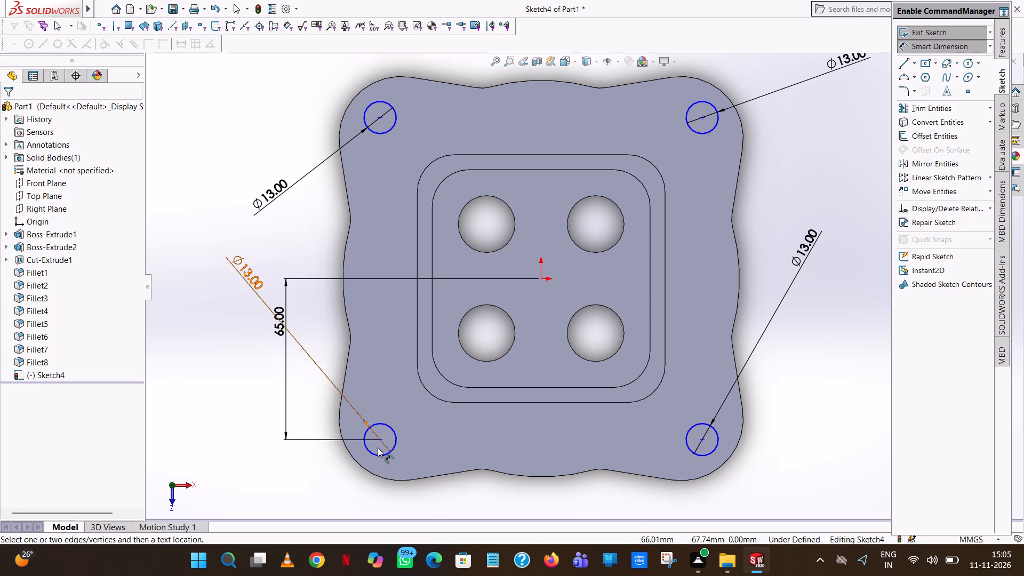
click(379, 441)
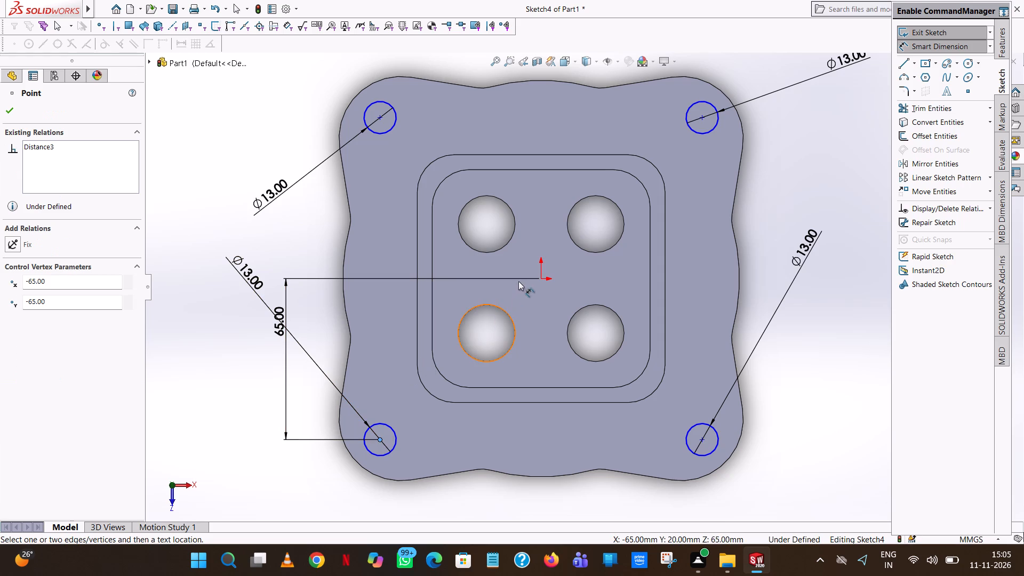
click(542, 277)
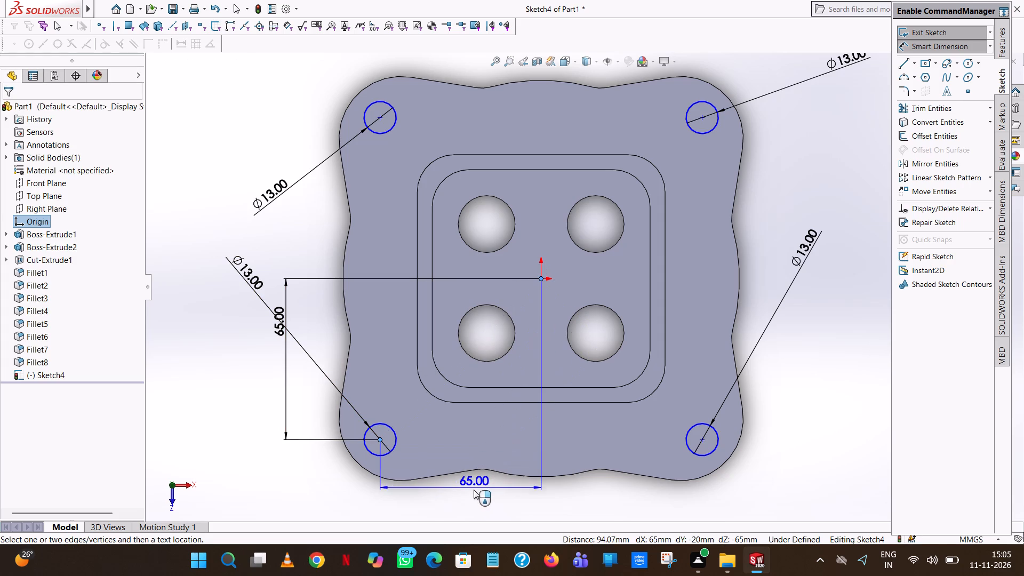
click(473, 490)
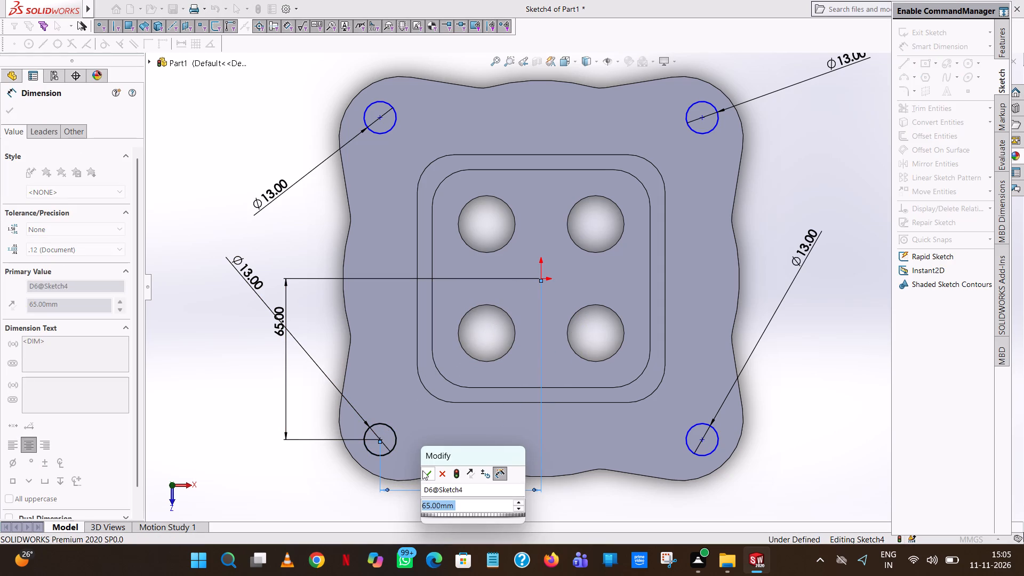
click(422, 470)
click(790, 125)
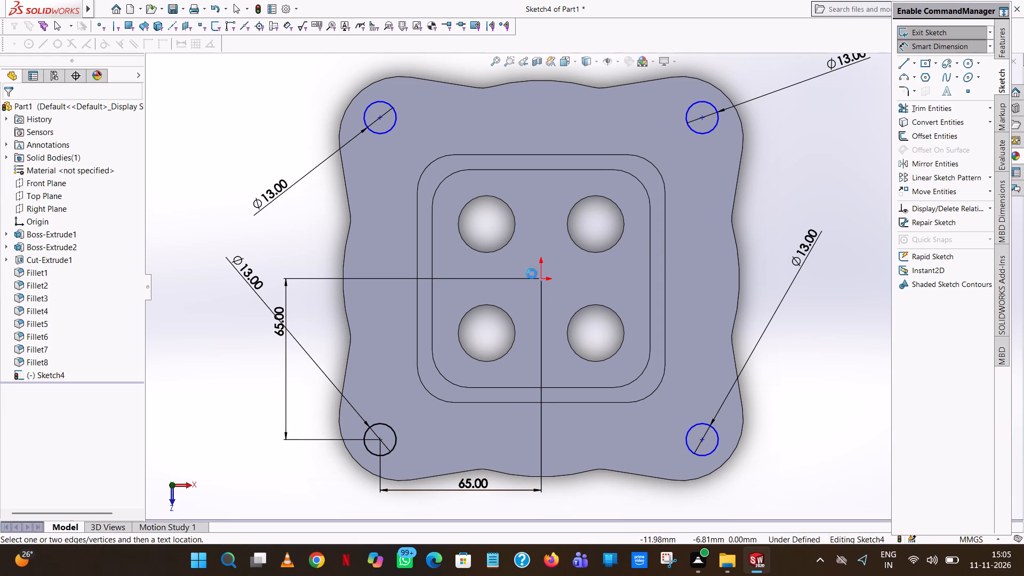
Dimension the lower-right corner circle's centre vertically and horizontally from the origin.
click(540, 282)
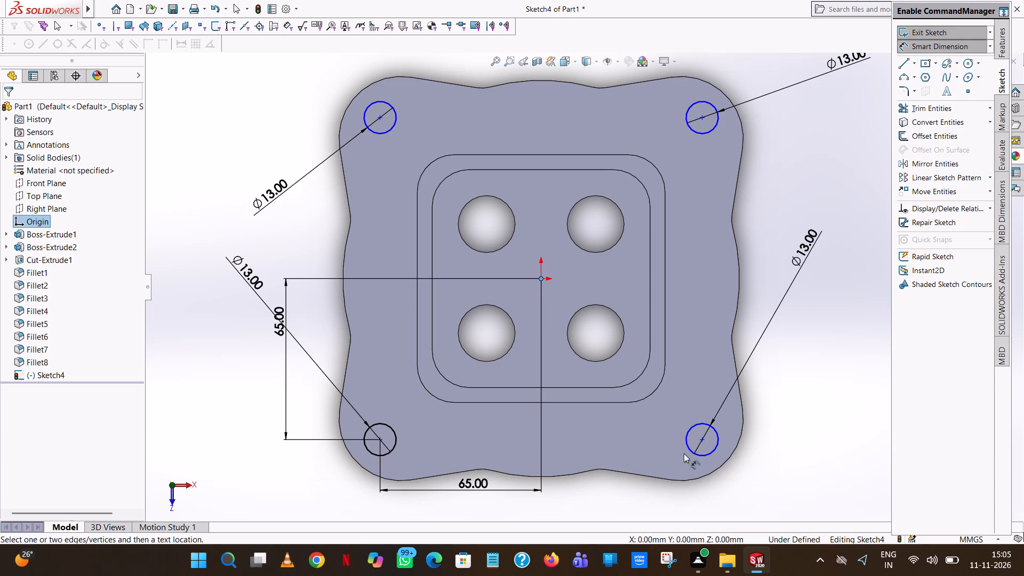
click(704, 441)
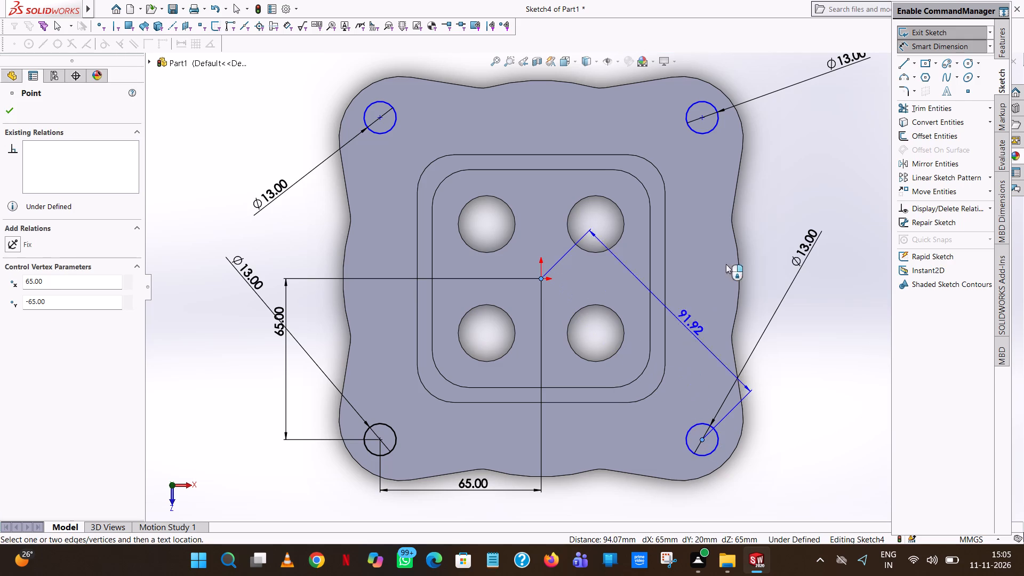
click(847, 346)
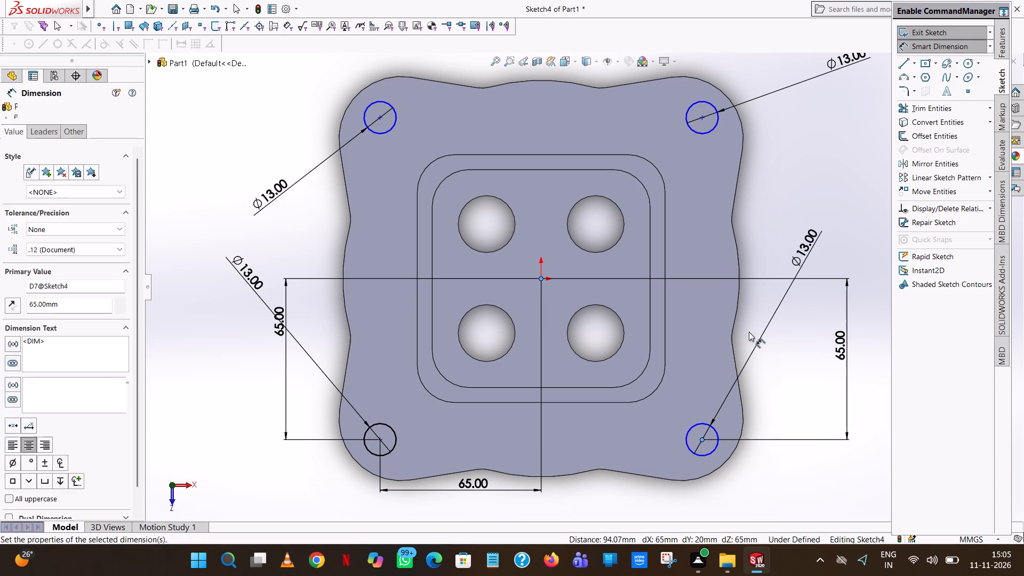
click(796, 332)
click(787, 314)
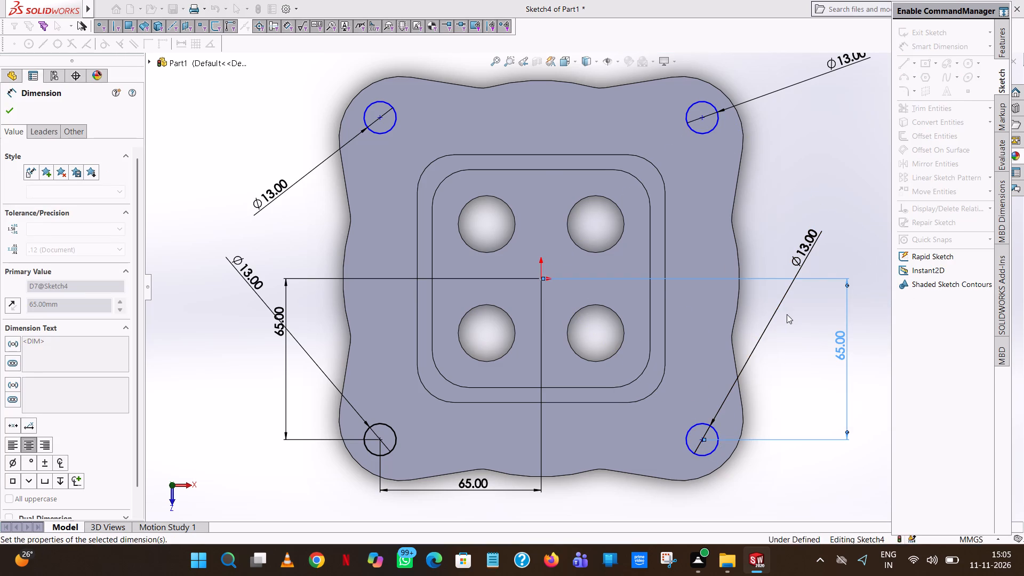
click(702, 442)
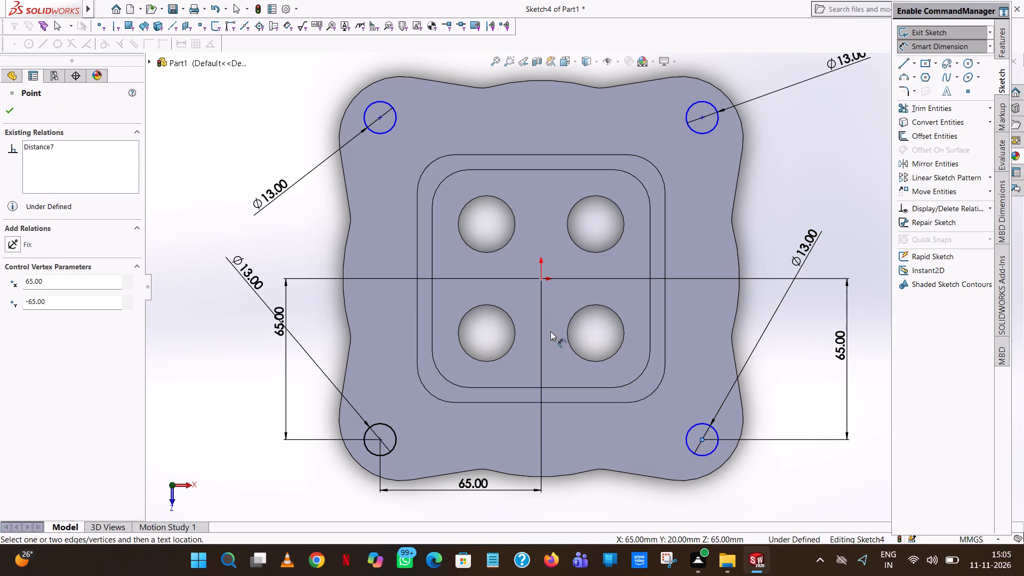
click(540, 281)
click(606, 488)
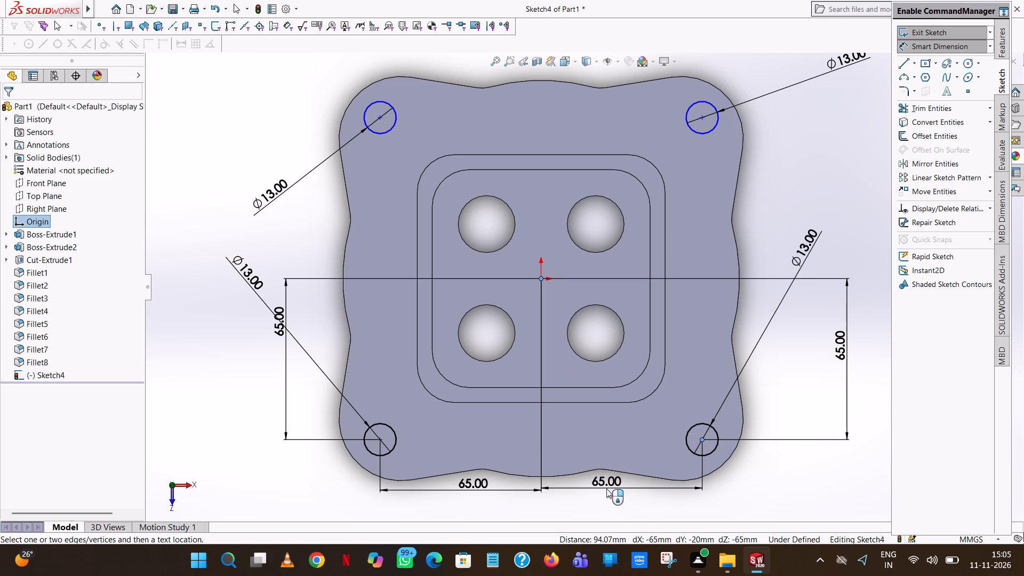
click(563, 470)
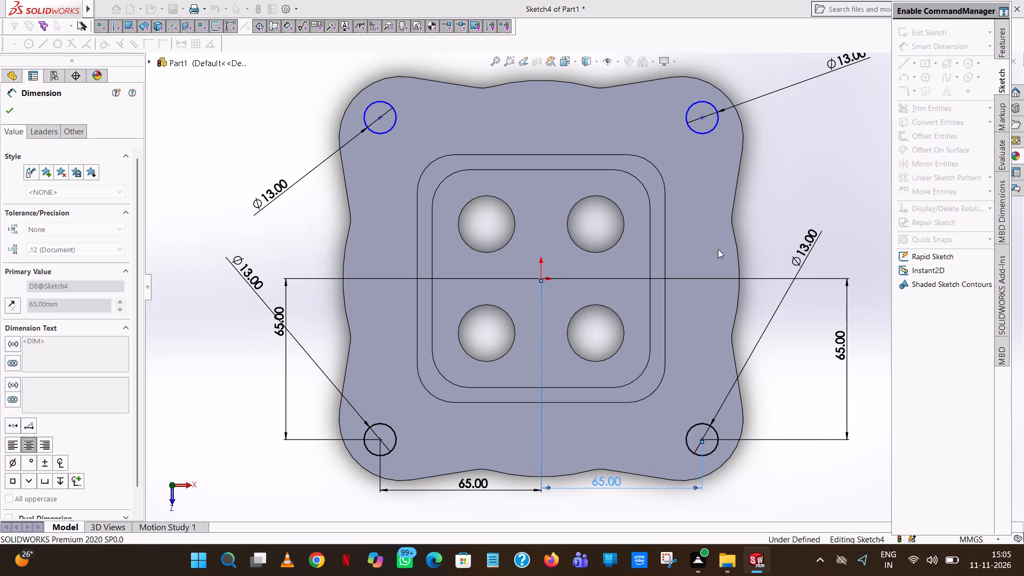
click(788, 196)
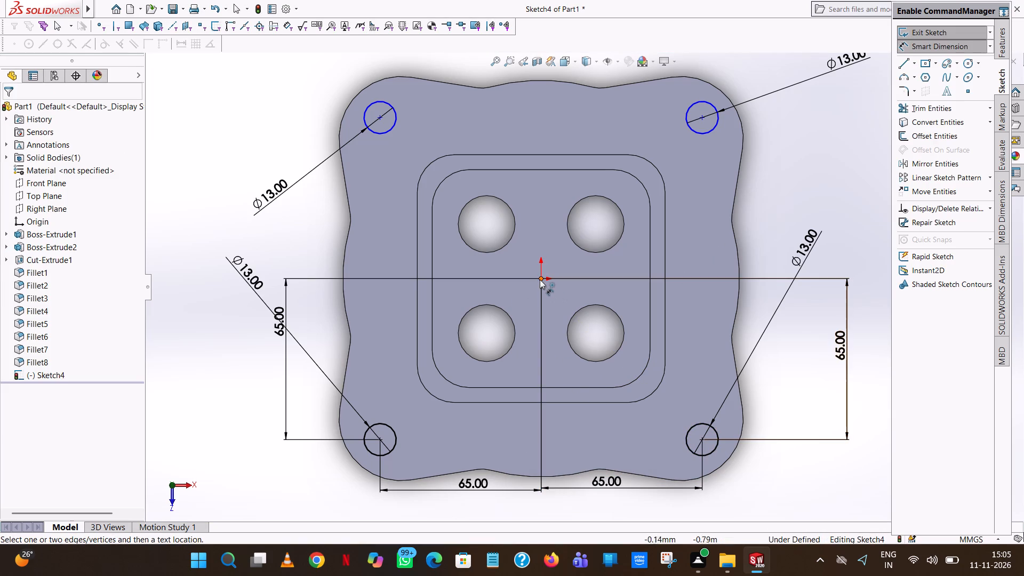
Dimension the upper-right corner circle's centre vertically and horizontally from the origin.
click(540, 279)
click(700, 117)
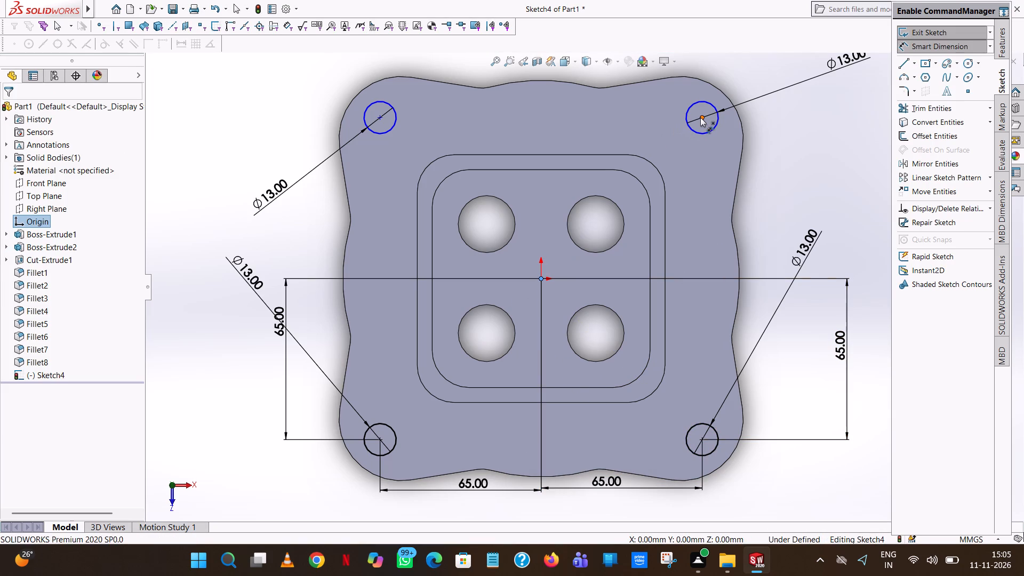
click(822, 150)
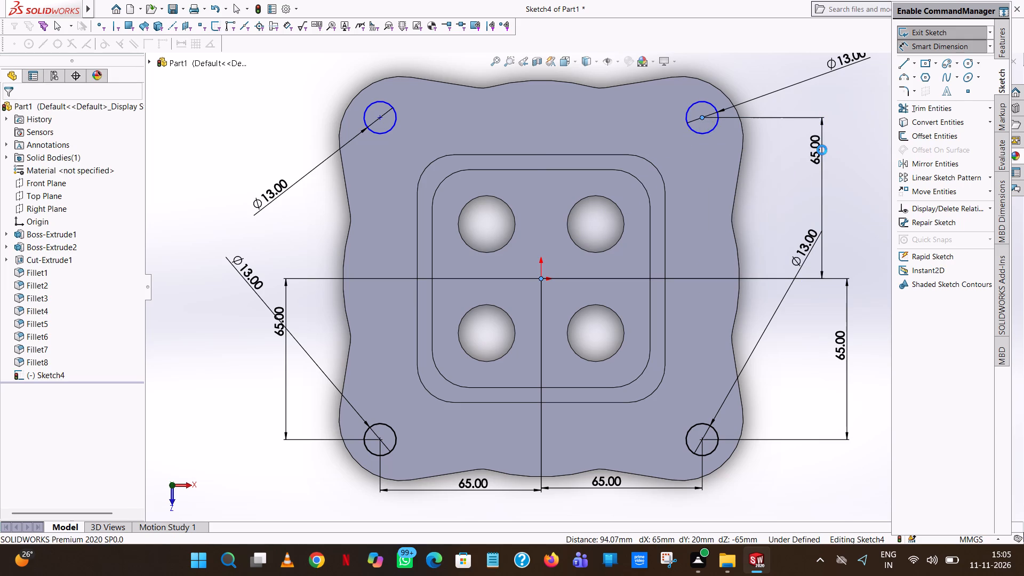
click(770, 134)
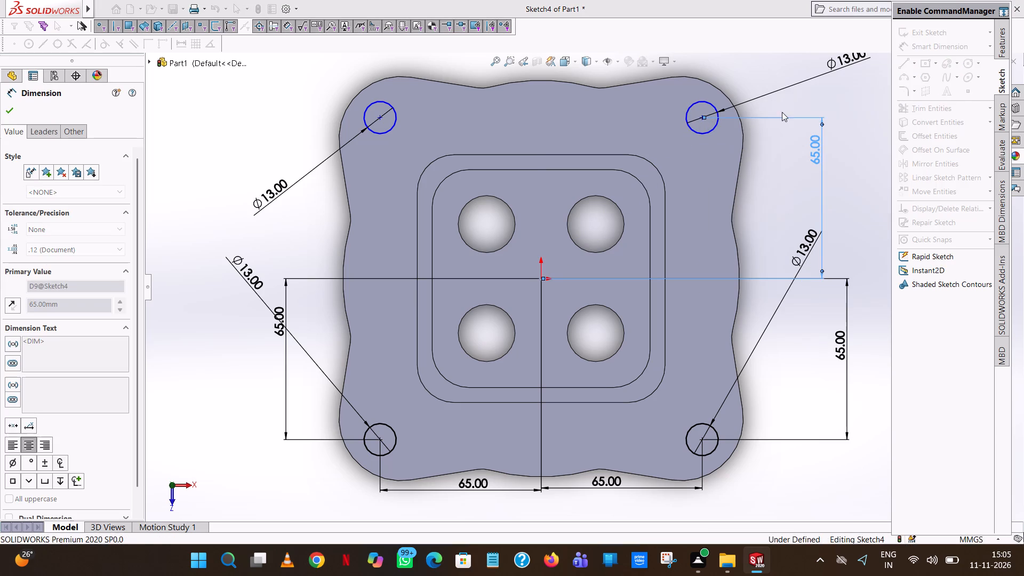
click(784, 109)
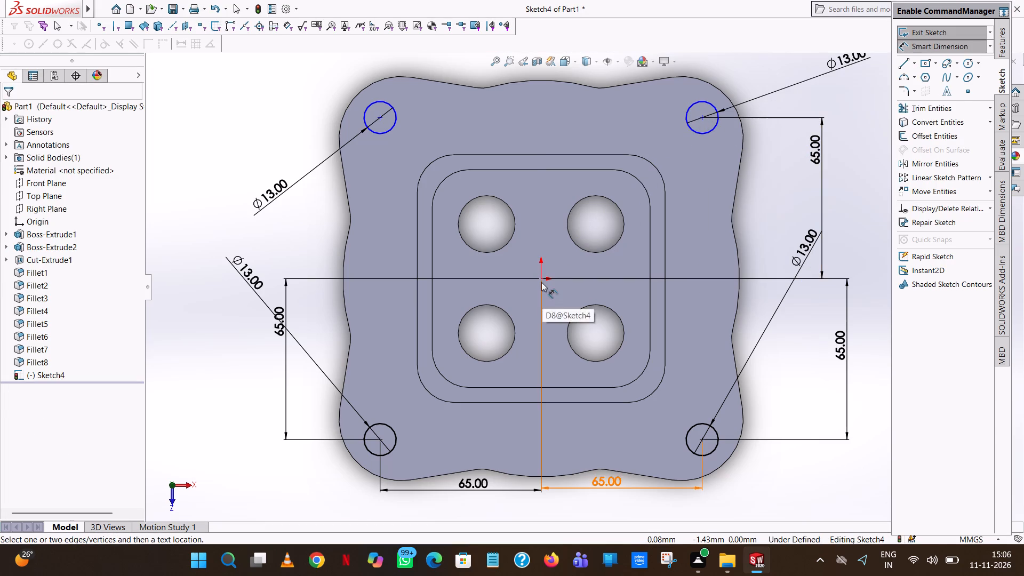
click(540, 279)
click(705, 120)
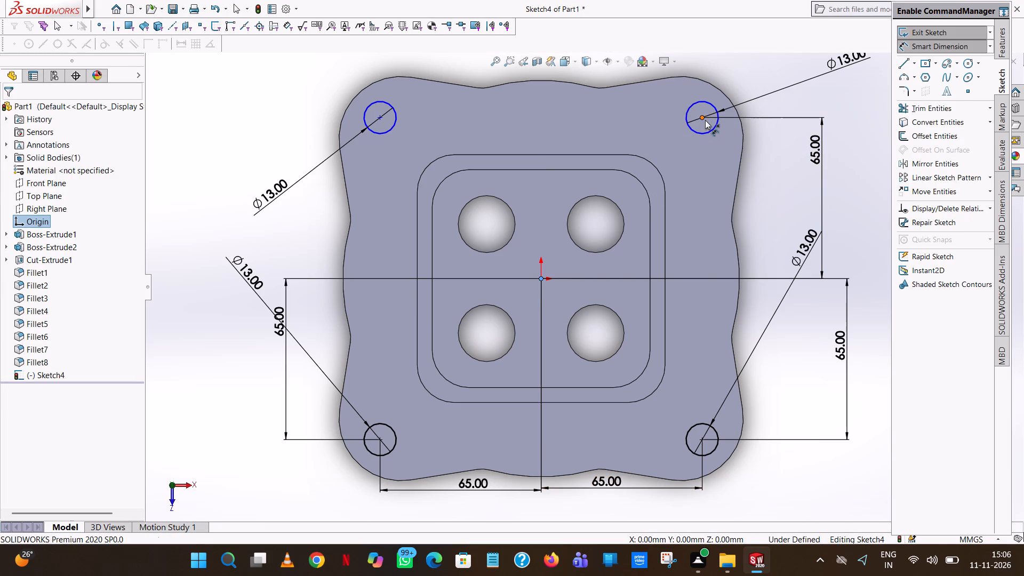
scroll(651, 93, up, 3)
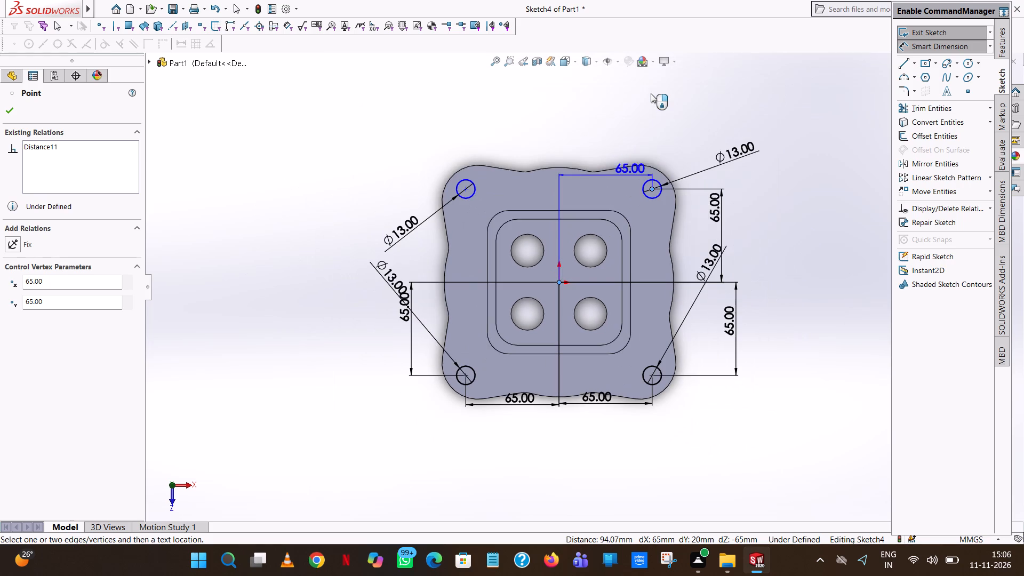
click(629, 116)
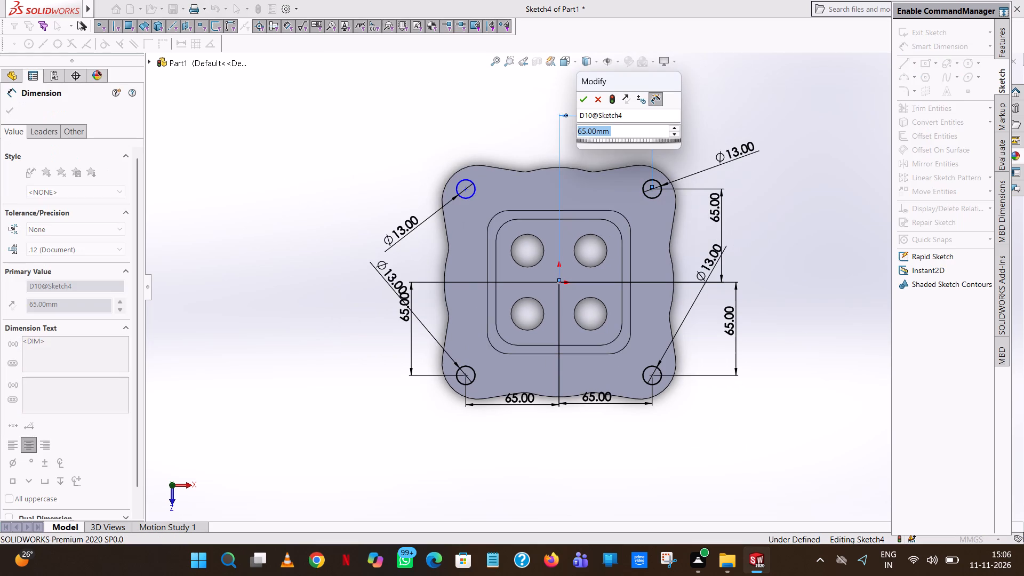
click(581, 100)
click(556, 106)
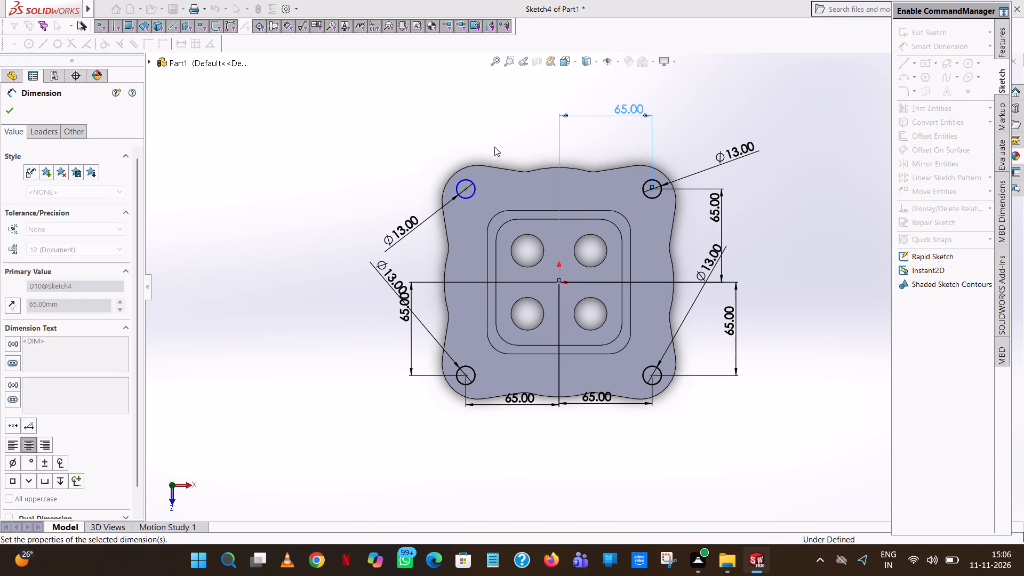
Dimension the upper-left corner circle's centre vertically and horizontally from the origin.
click(465, 191)
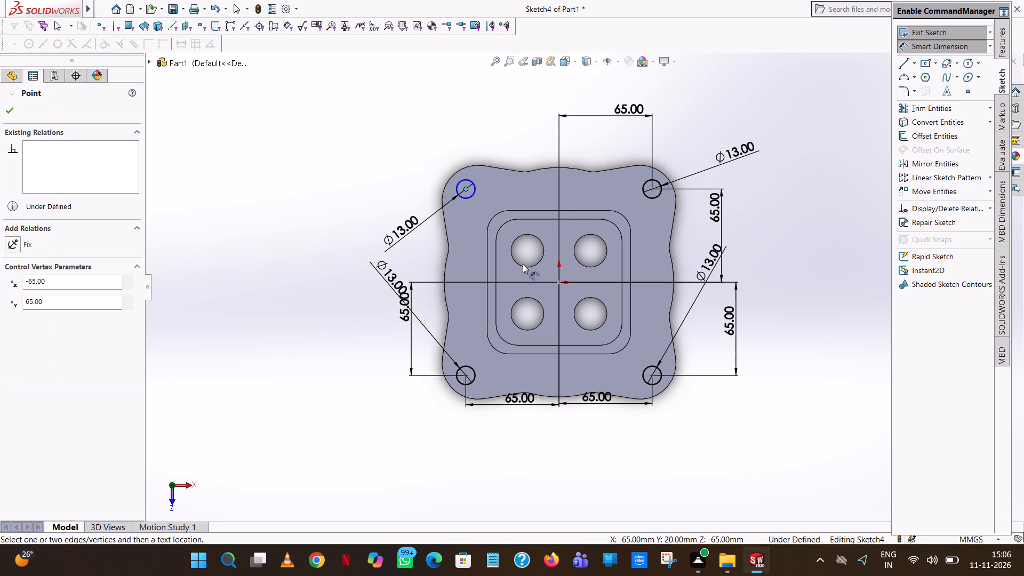
click(558, 281)
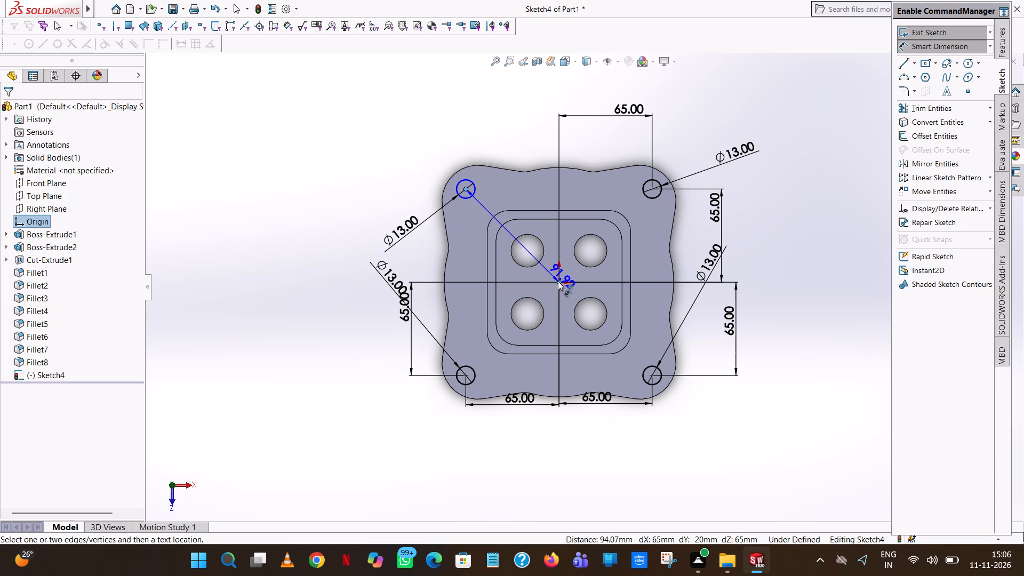
click(263, 233)
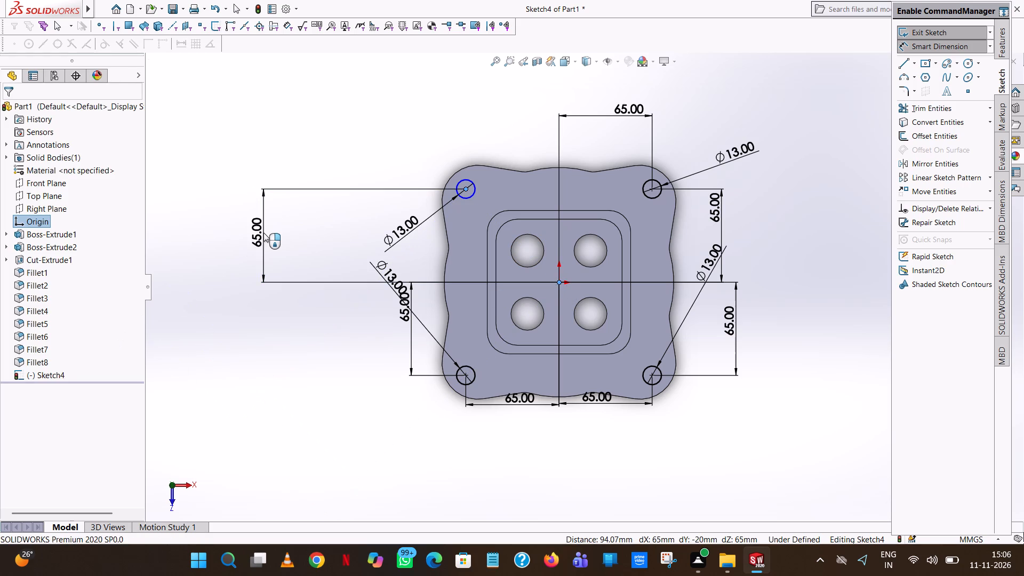
click(220, 211)
click(362, 114)
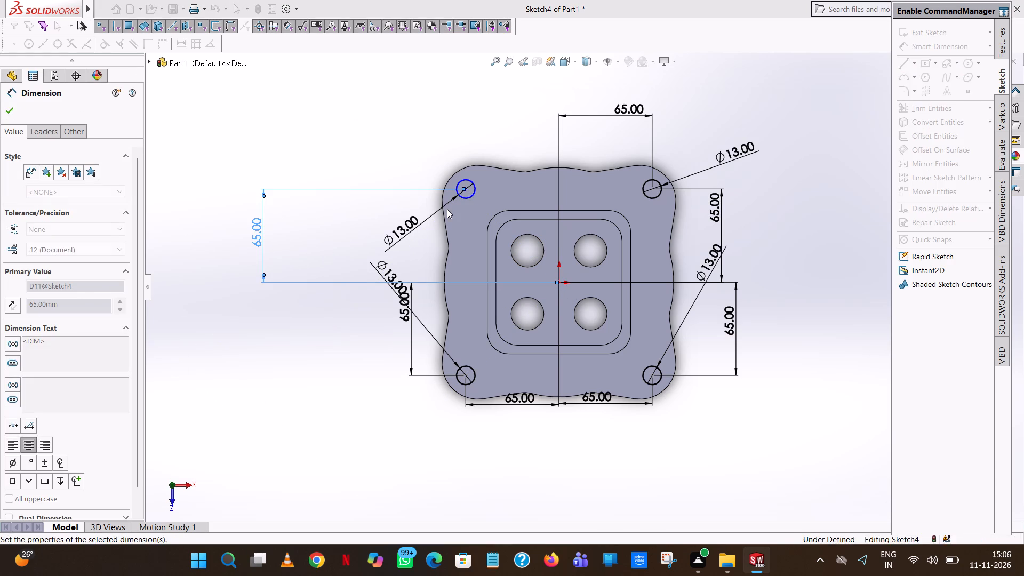
click(466, 190)
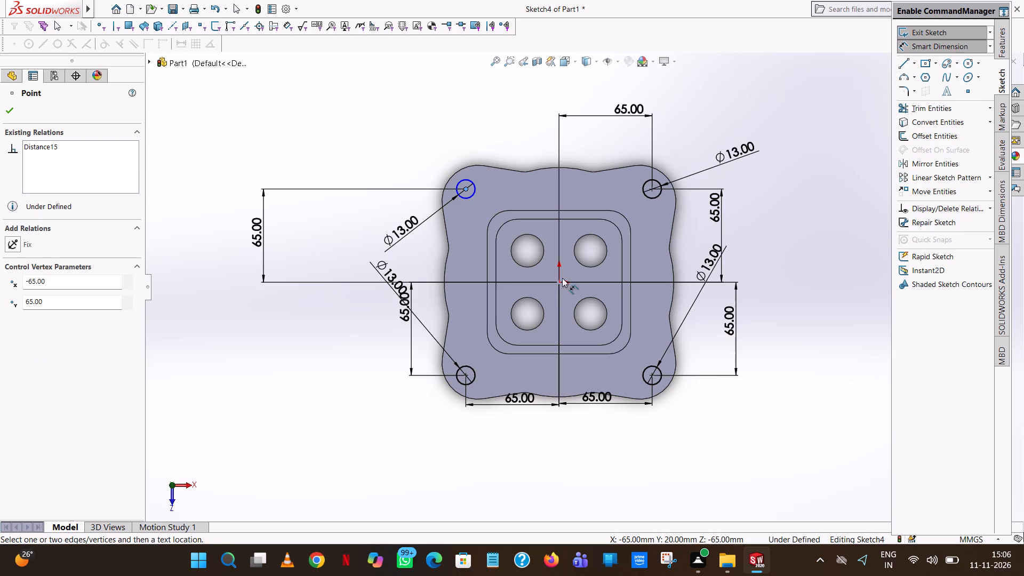
click(559, 282)
click(529, 114)
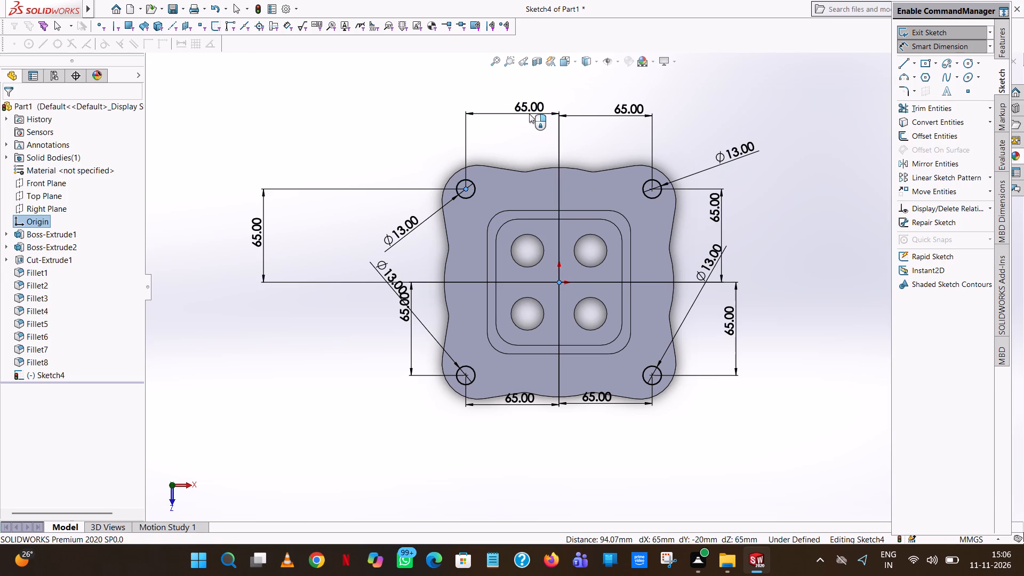
click(483, 99)
click(441, 111)
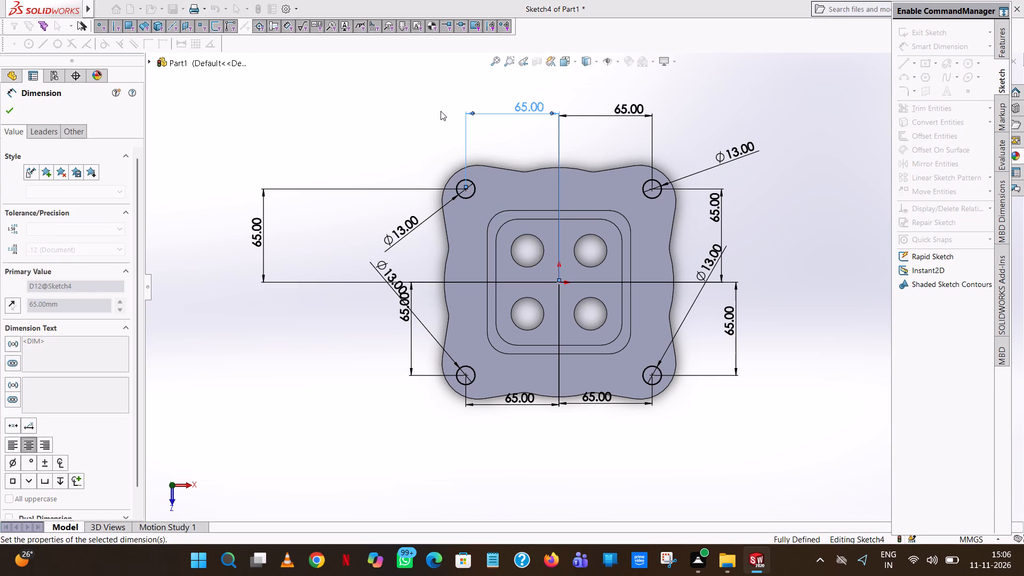
Cut the four corner circles into the flange with a blind Extruded Cut 25 mm deep.
click(1003, 49)
click(939, 107)
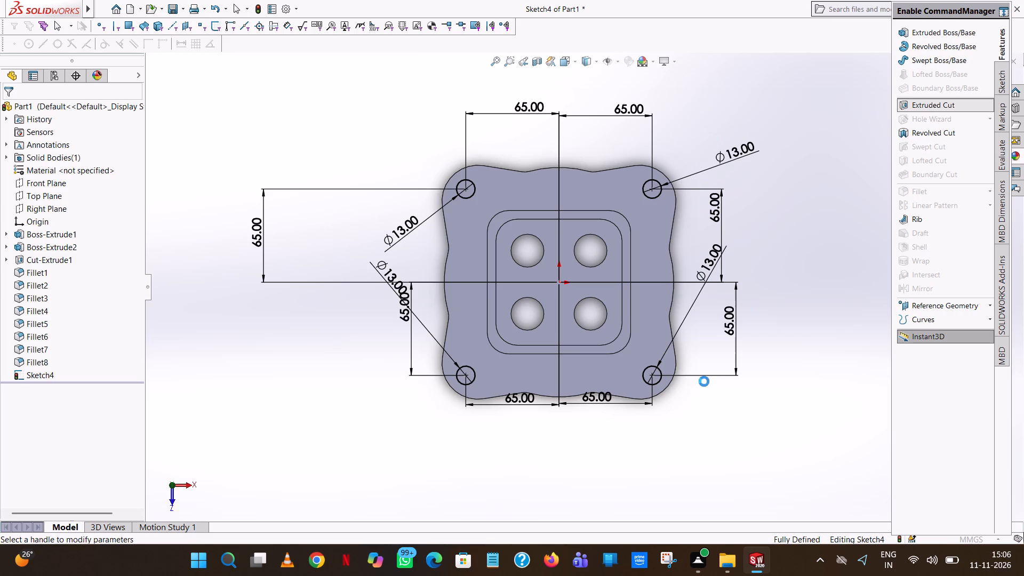
scroll(673, 422, up, 2)
middle_drag(673, 422, 707, 157)
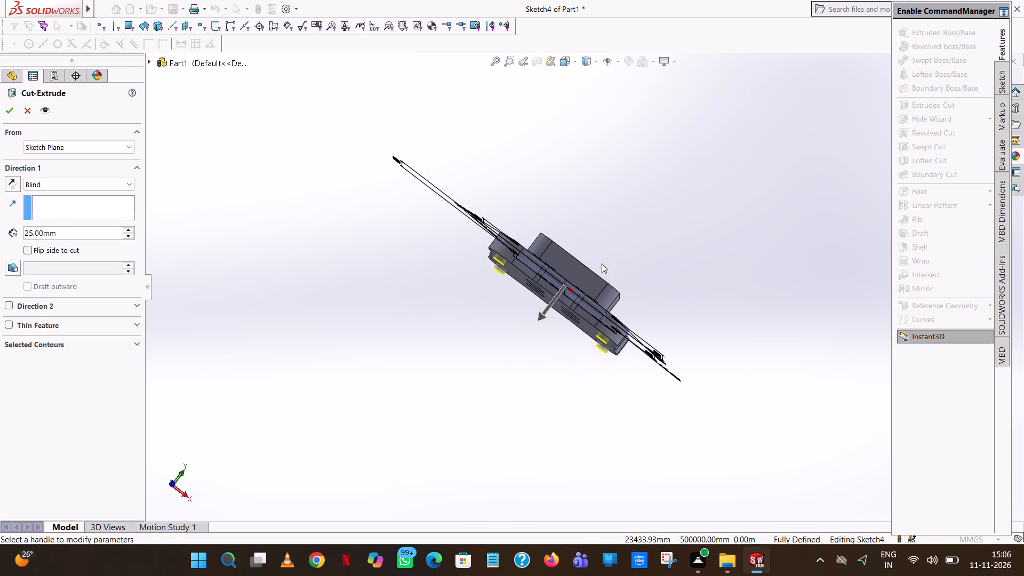
click(12, 110)
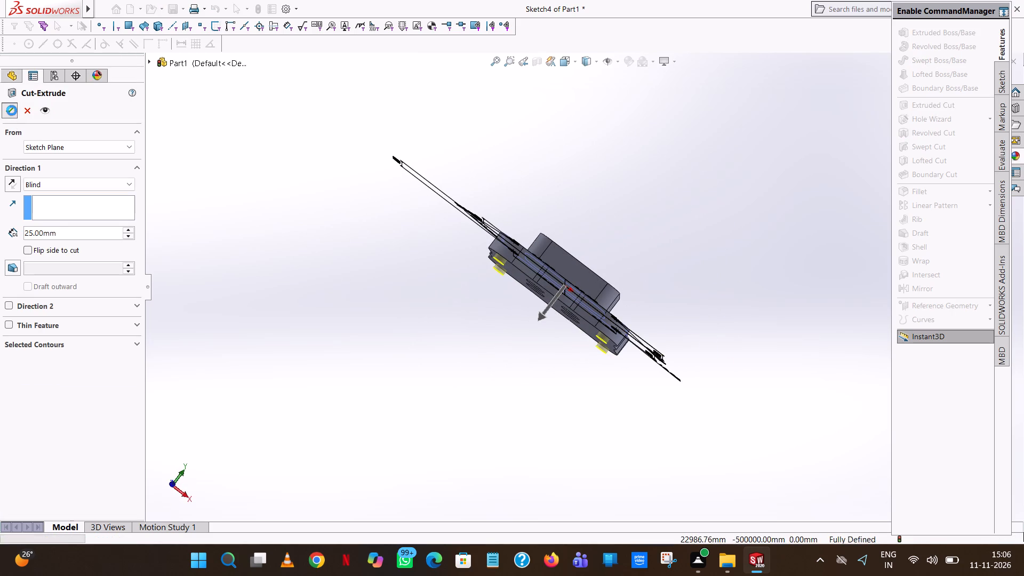
click(674, 188)
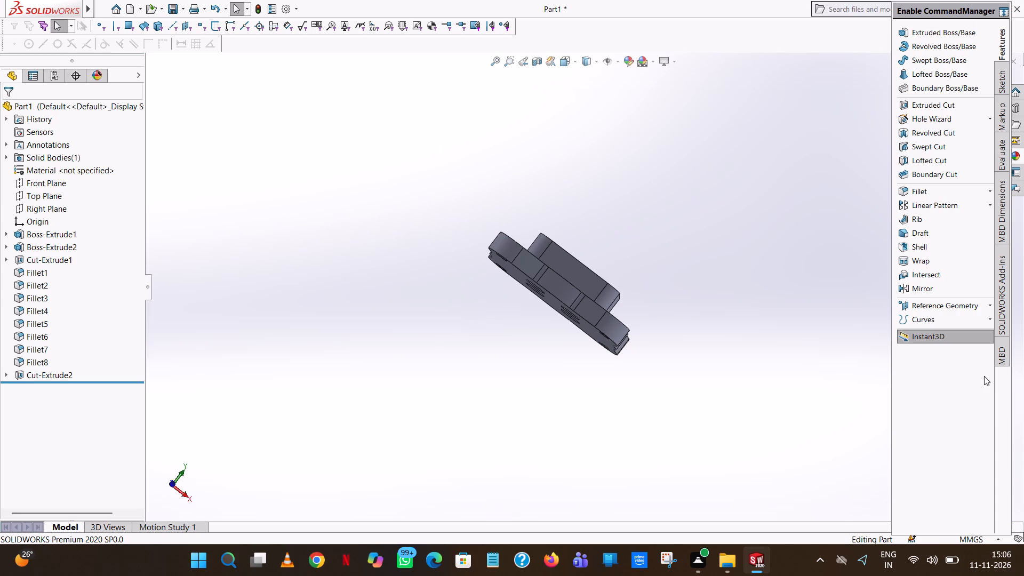
Examine the finished flange from its boss side, its underside and its edges.
scroll(631, 243, up, 1)
middle_drag(631, 243, 546, 403)
scroll(559, 346, down, 1)
scroll(547, 403, down, 1)
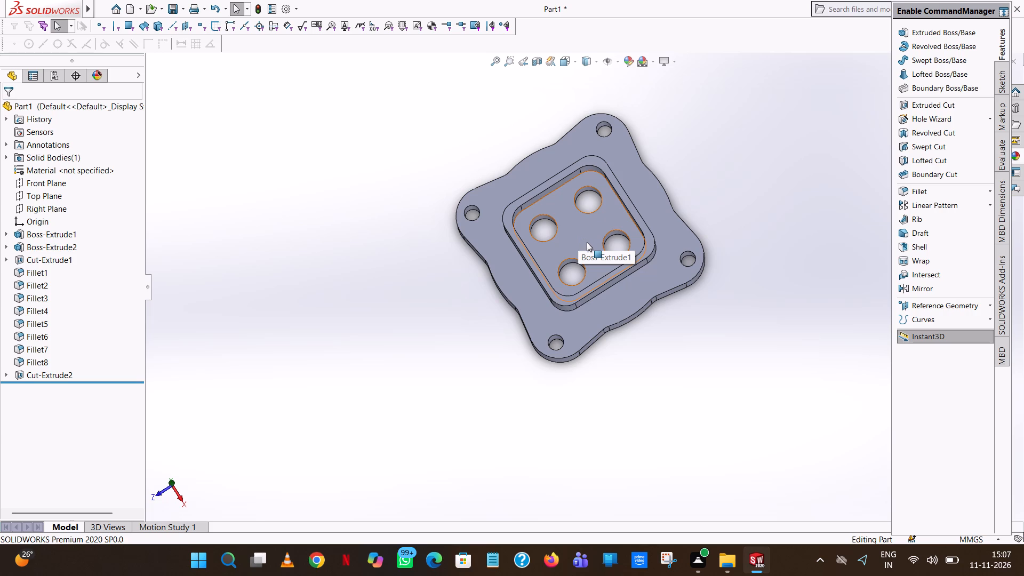
middle_drag(587, 242, 647, 245)
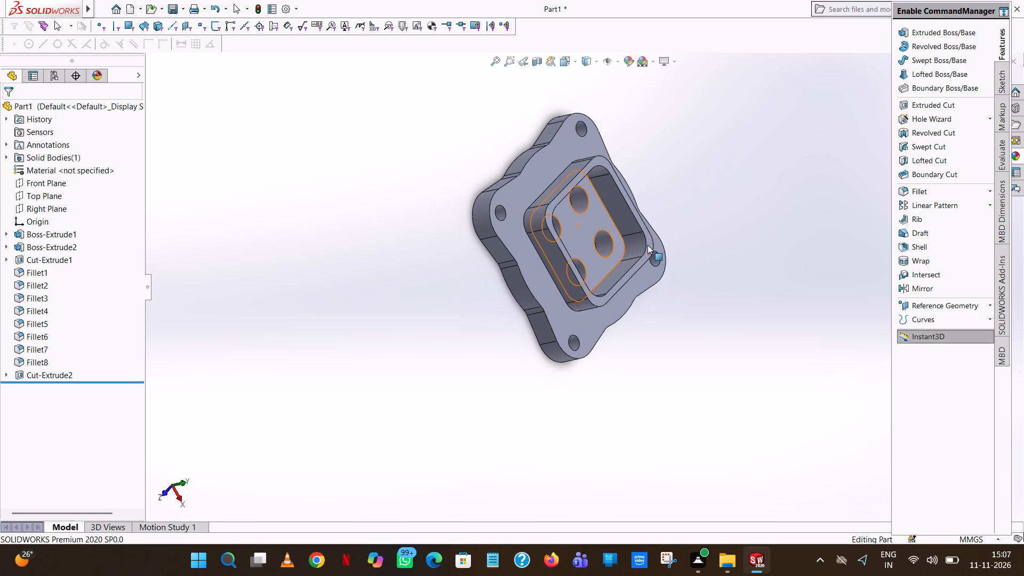
middle_click(647, 245)
scroll(647, 245, down, 2)
middle_drag(604, 238, 731, 221)
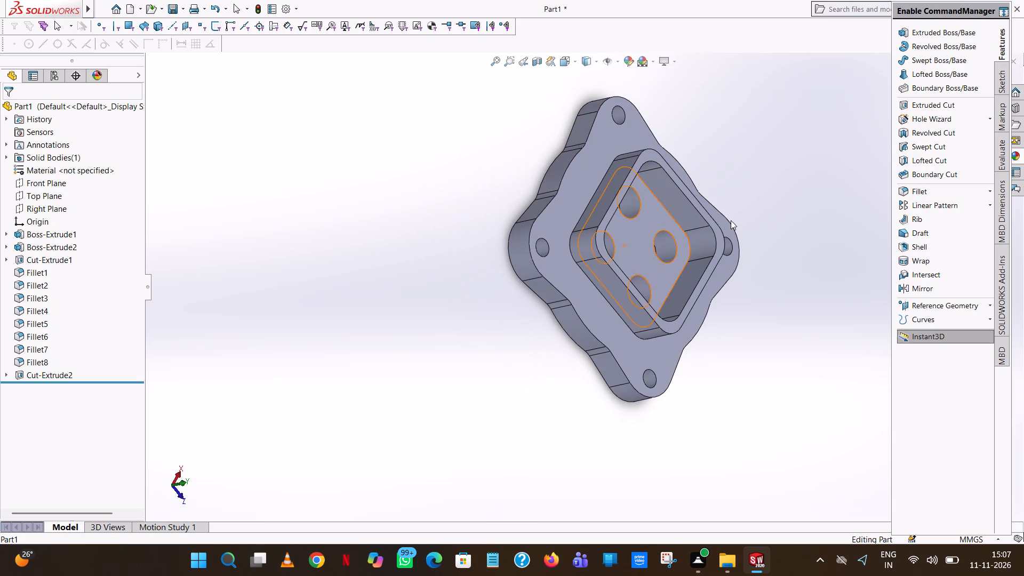
middle_drag(667, 237, 863, 213)
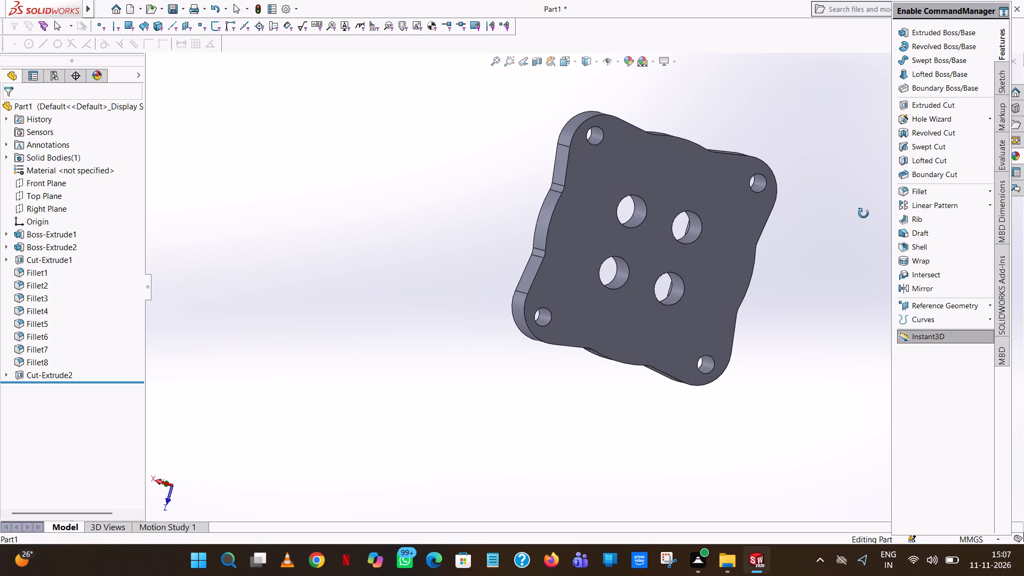
middle_drag(863, 213, 863, 213)
scroll(821, 204, down, 1)
middle_drag(821, 204, 496, 417)
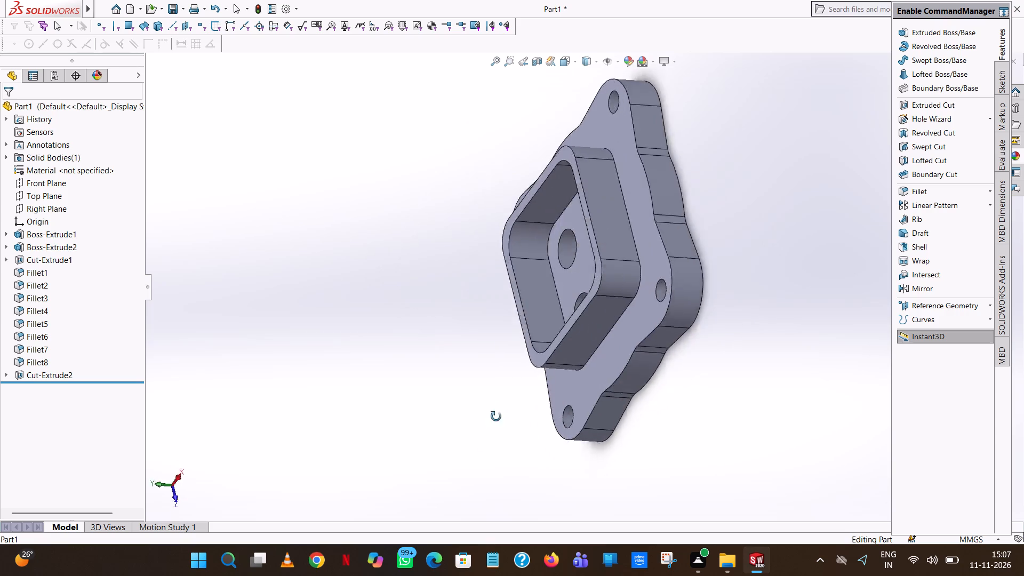
middle_drag(496, 417, 606, 469)
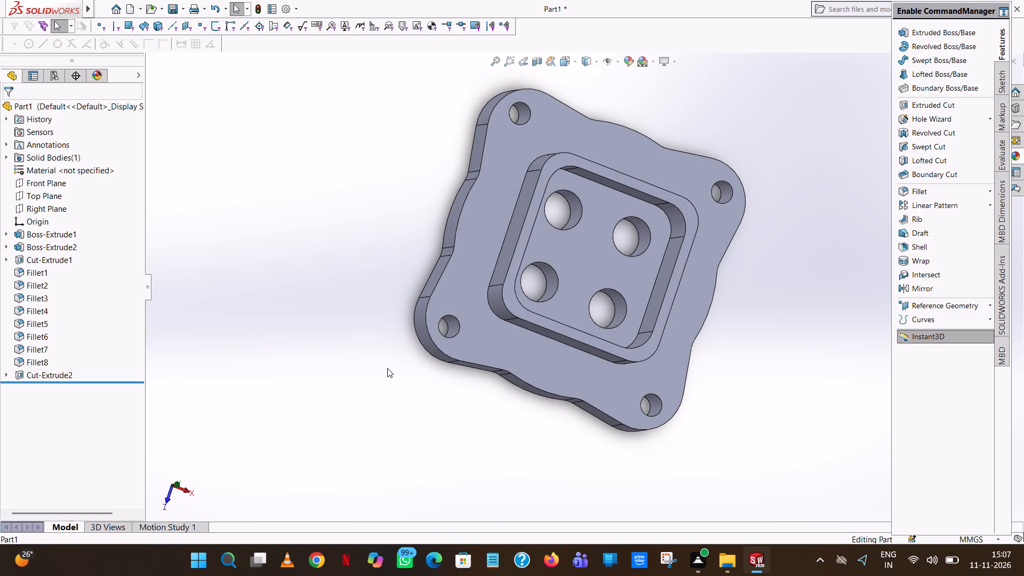
Open the face-level colour settings for the flange's upper face and set it to white from the standard palette.
right_click(475, 300)
click(565, 274)
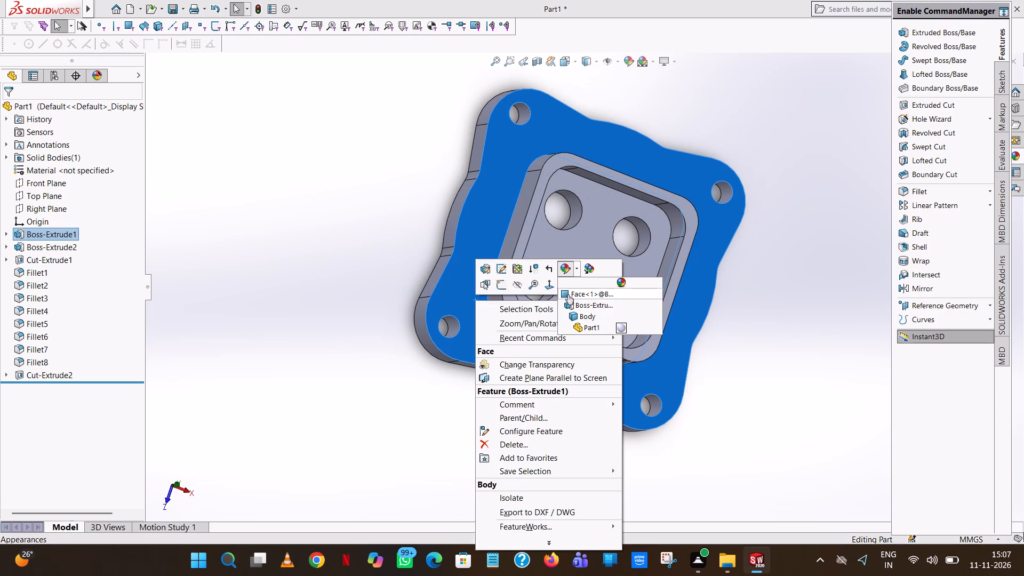
click(569, 297)
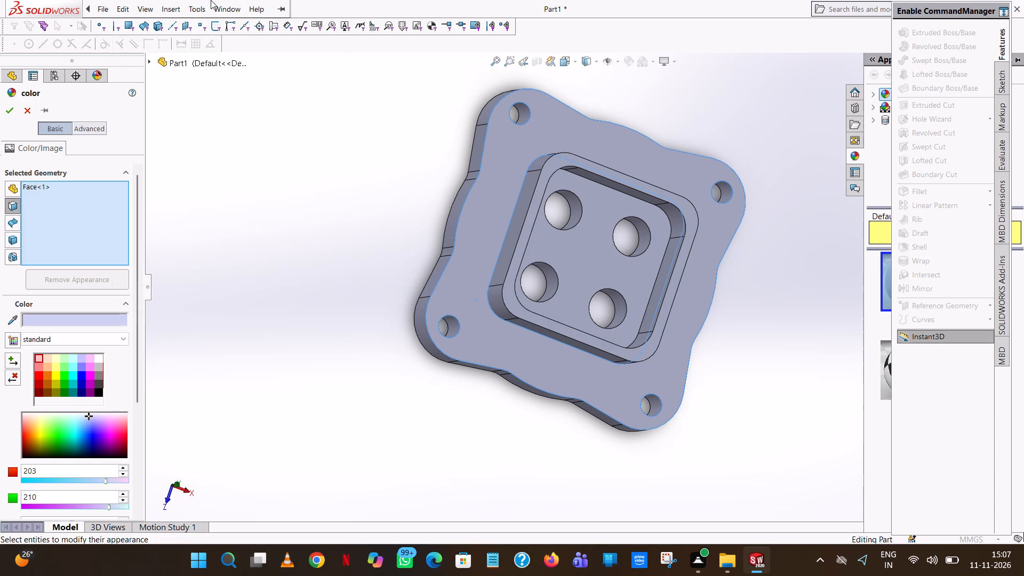
click(105, 356)
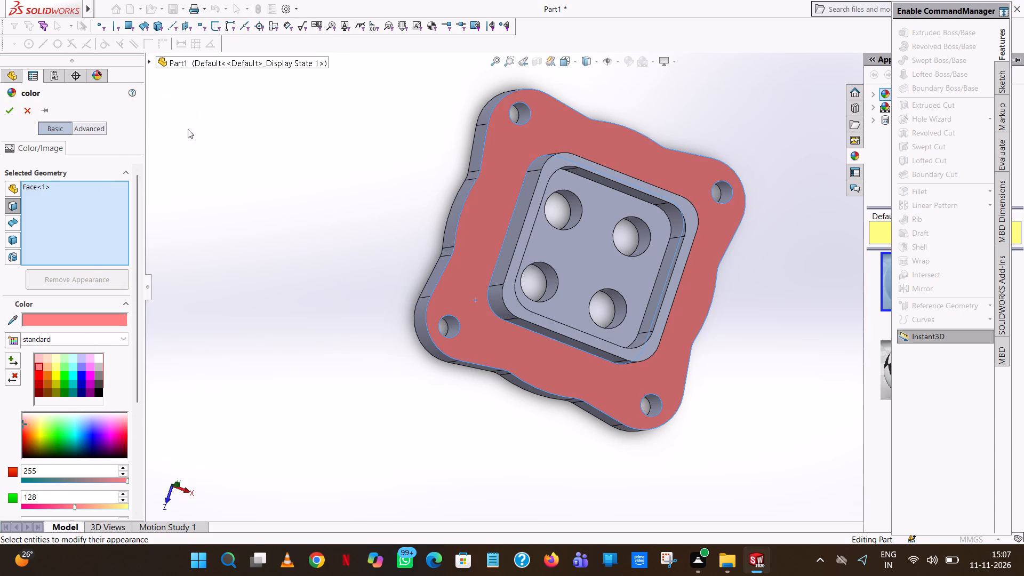
click(99, 358)
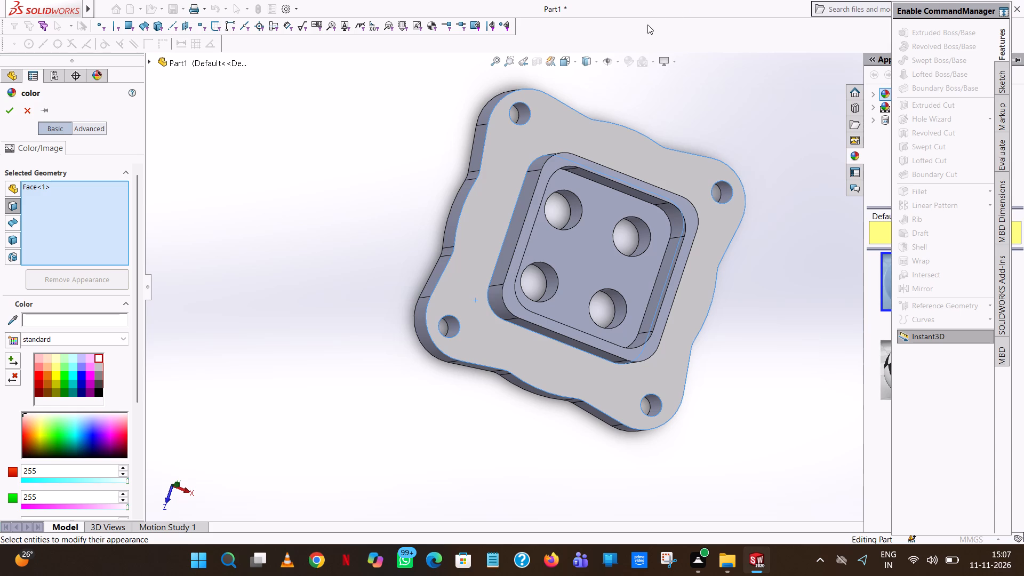
Add the pocket floor, the raised boss's rim and the four corner hole walls to the white face colouring.
click(583, 188)
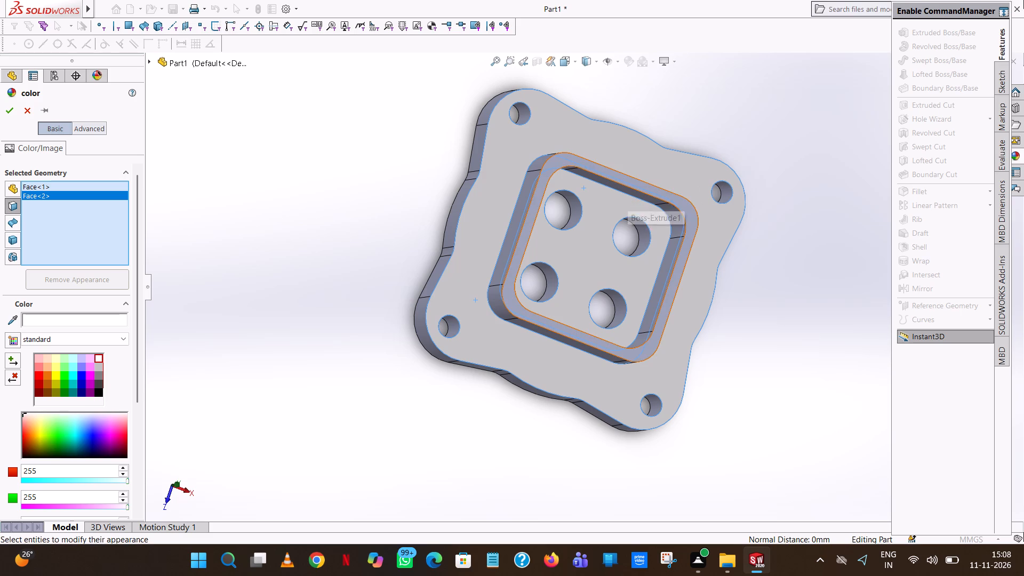
click(617, 111)
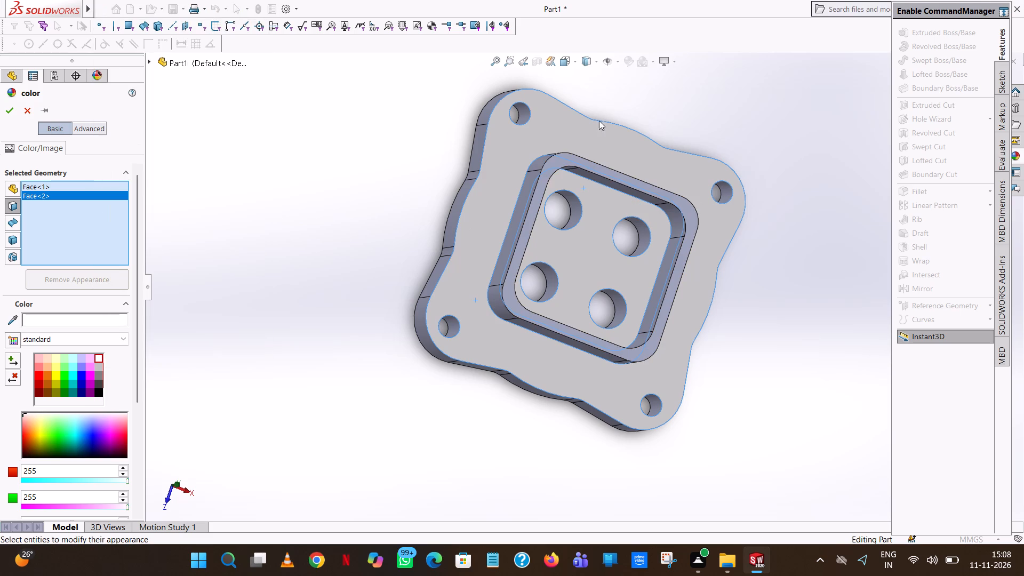
click(548, 170)
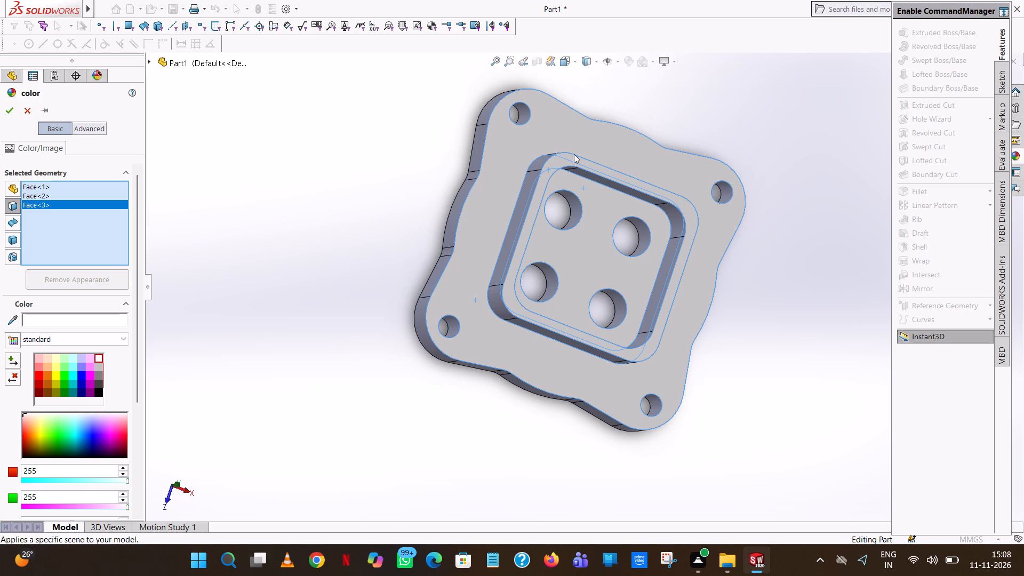
click(659, 402)
click(728, 191)
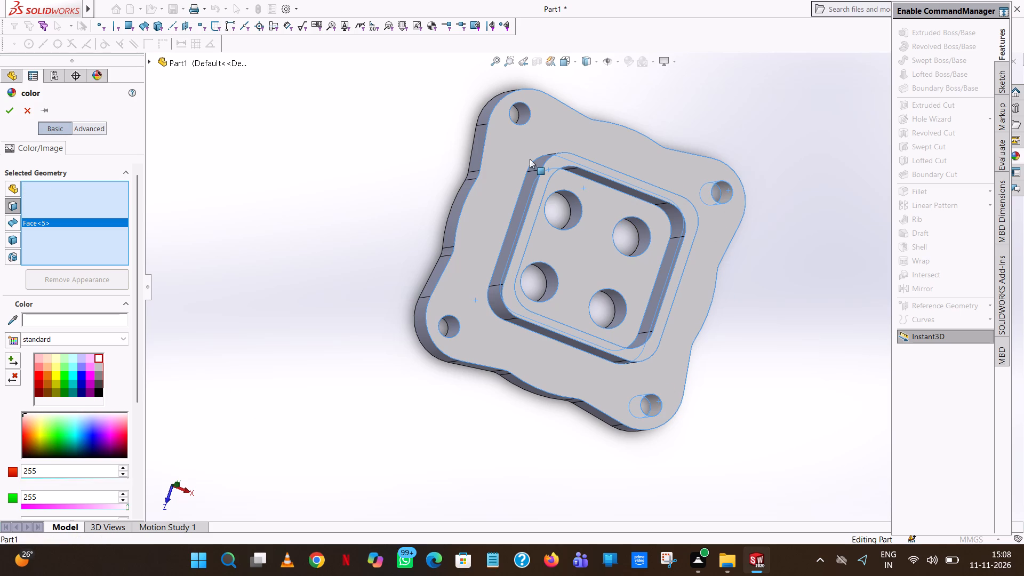
click(525, 110)
click(452, 328)
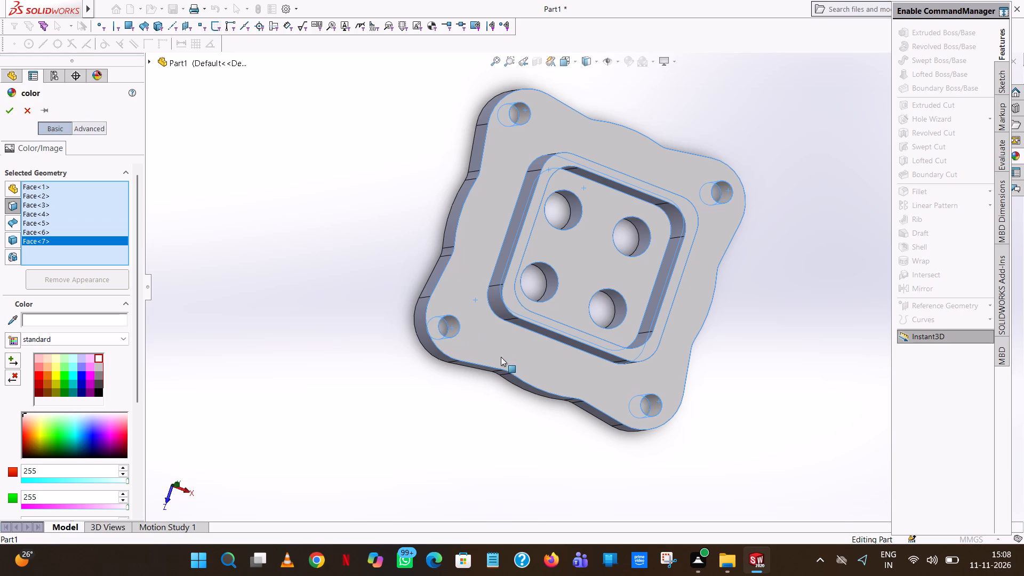
Add outer side and corner faces of the raised boss and inner pocket wall faces to the white colouring.
middle_drag(502, 353, 555, 300)
click(561, 239)
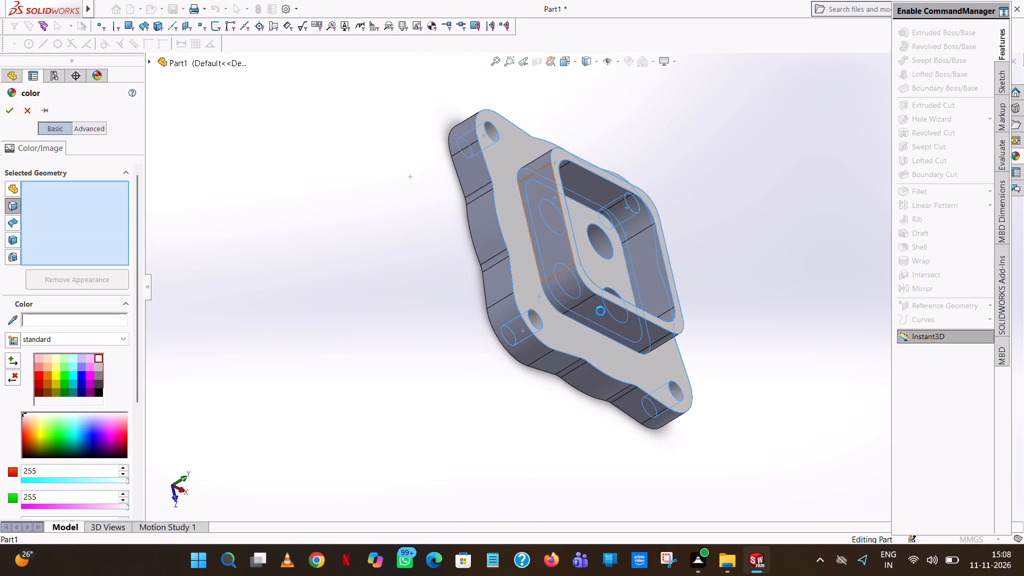
click(575, 289)
click(604, 321)
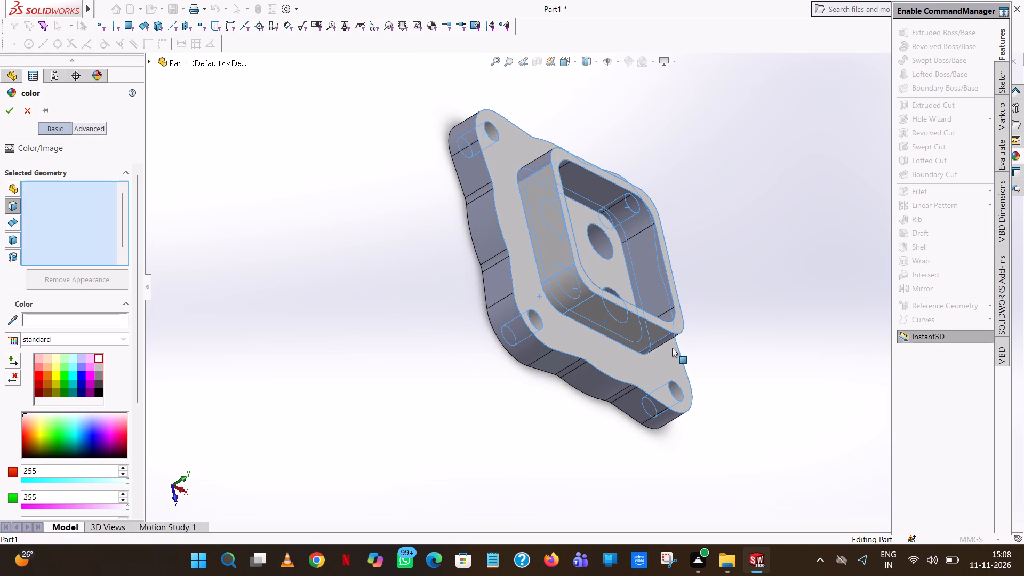
click(665, 343)
click(661, 356)
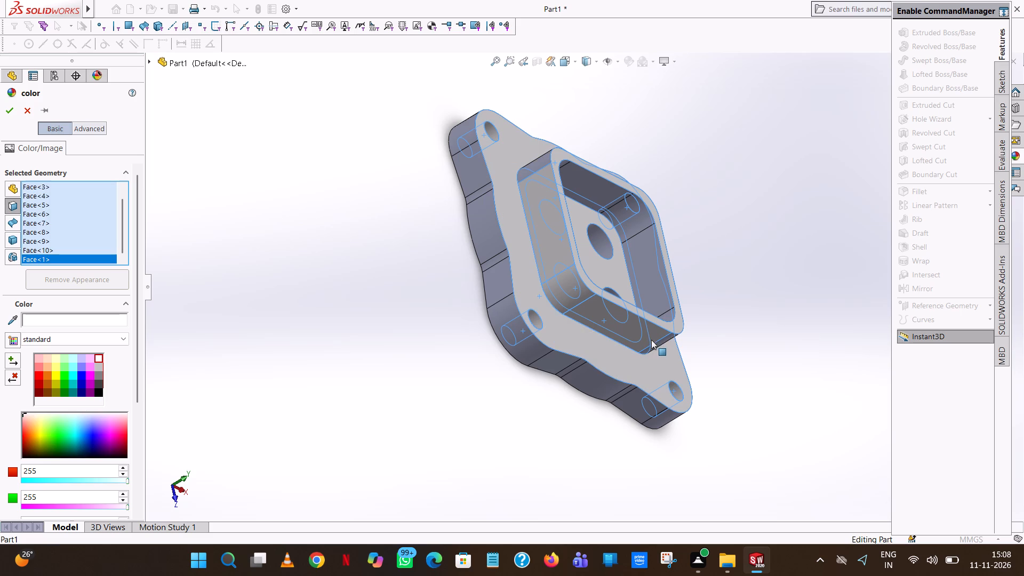
click(658, 342)
click(657, 269)
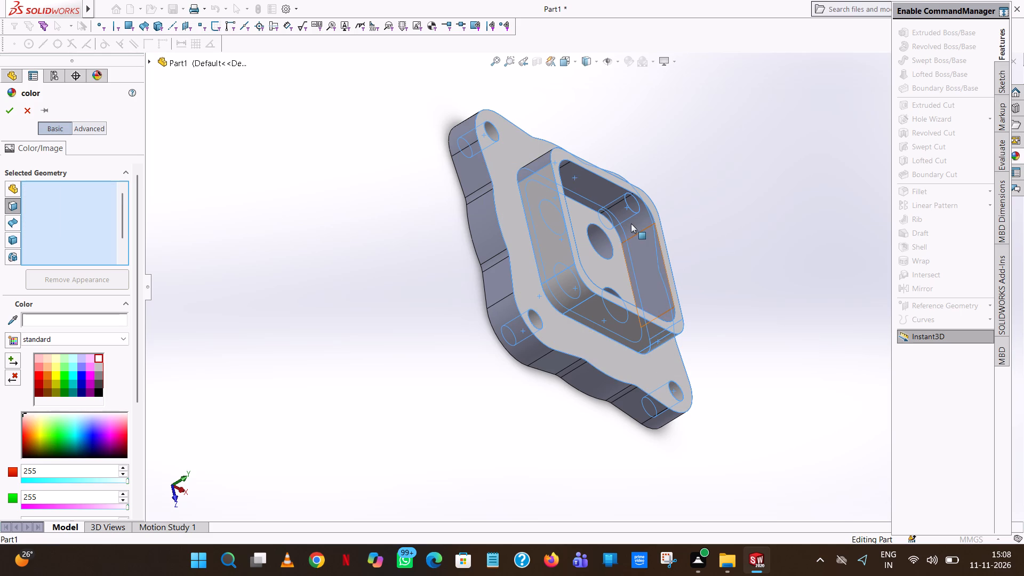
click(631, 223)
click(603, 197)
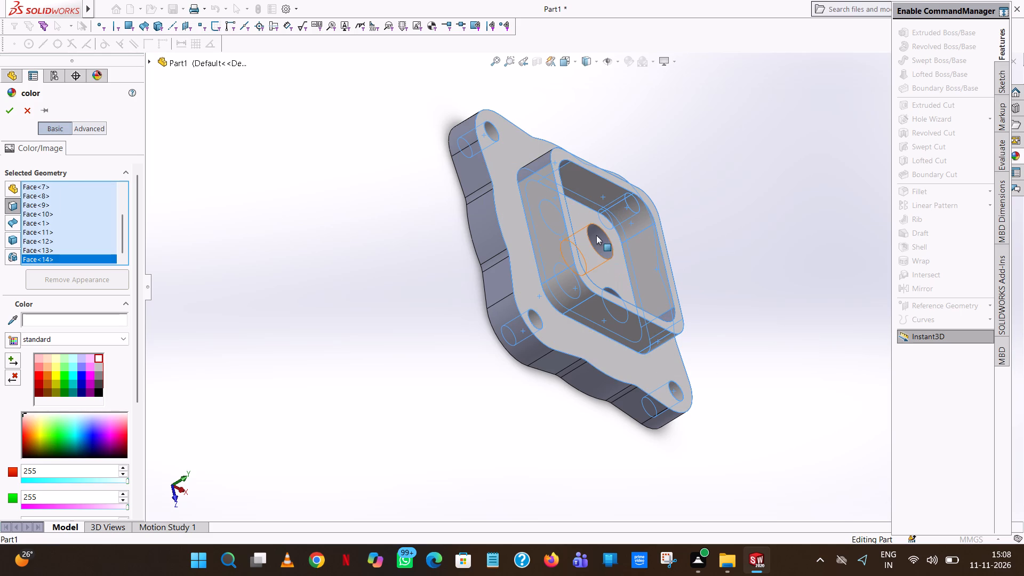
Add the cylindrical walls of the four central holes in the pocket floor to the white colouring.
click(596, 235)
scroll(597, 236, up, 1)
middle_drag(597, 236, 544, 347)
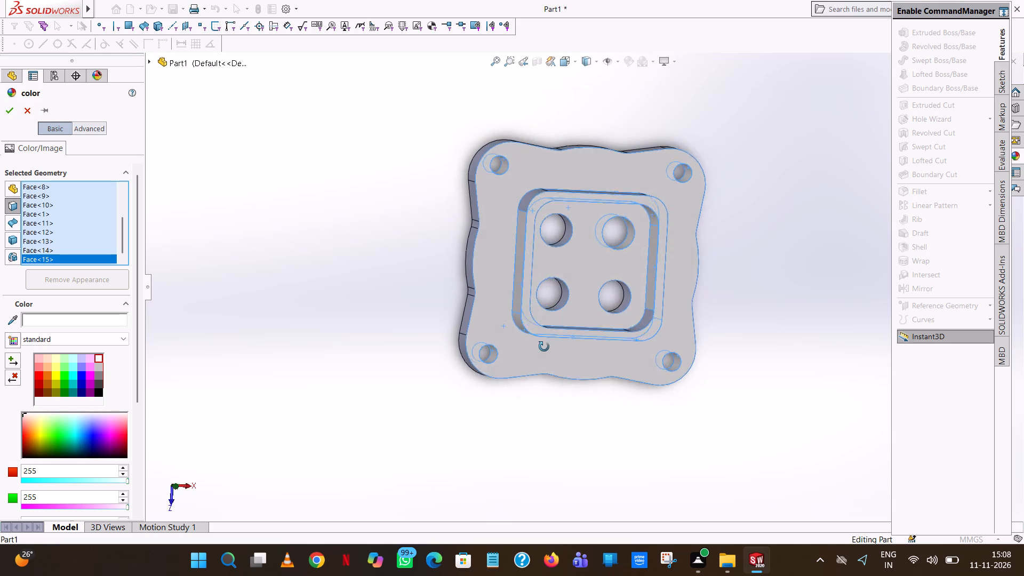
middle_drag(544, 347, 529, 371)
click(618, 303)
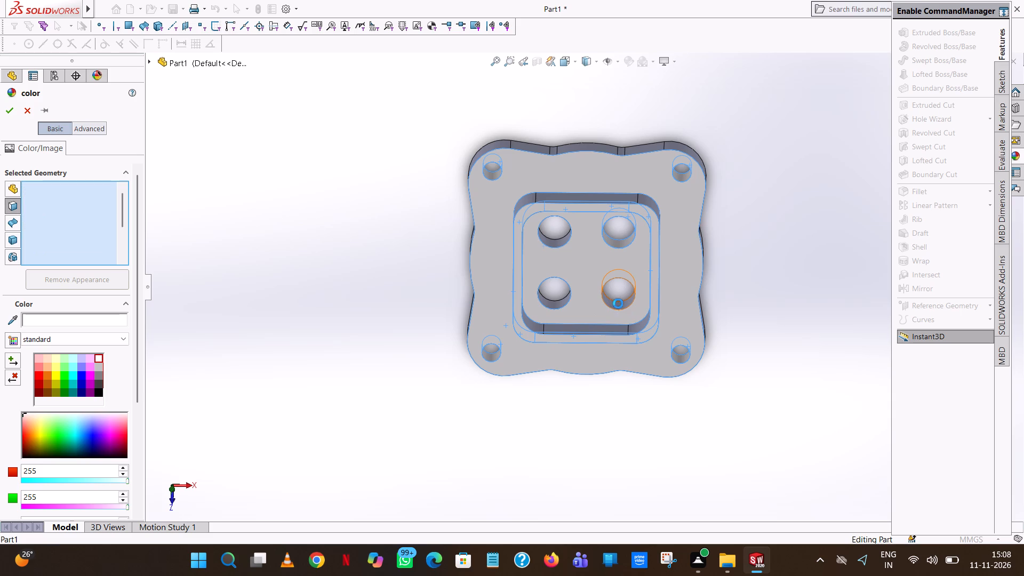
click(543, 299)
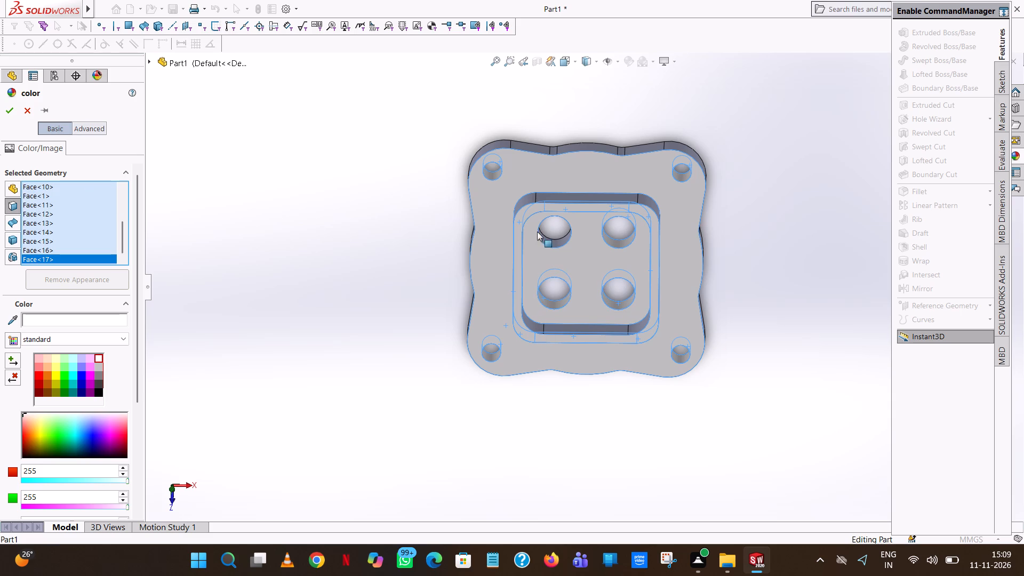
click(548, 241)
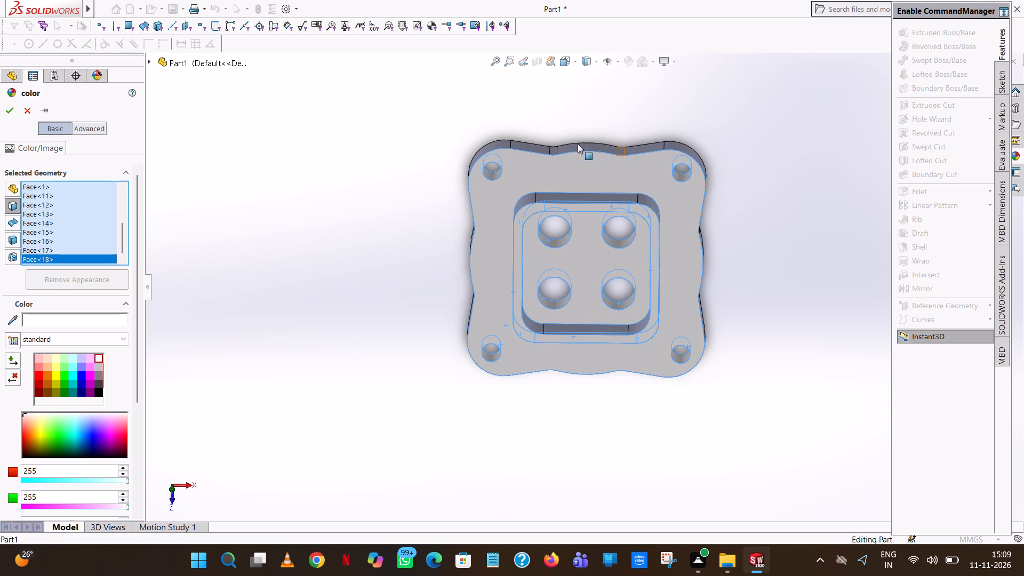
Add the flange's perimeter edge faces on the negative Z side and the adjoining positive X side to the white colouring.
click(588, 149)
click(629, 154)
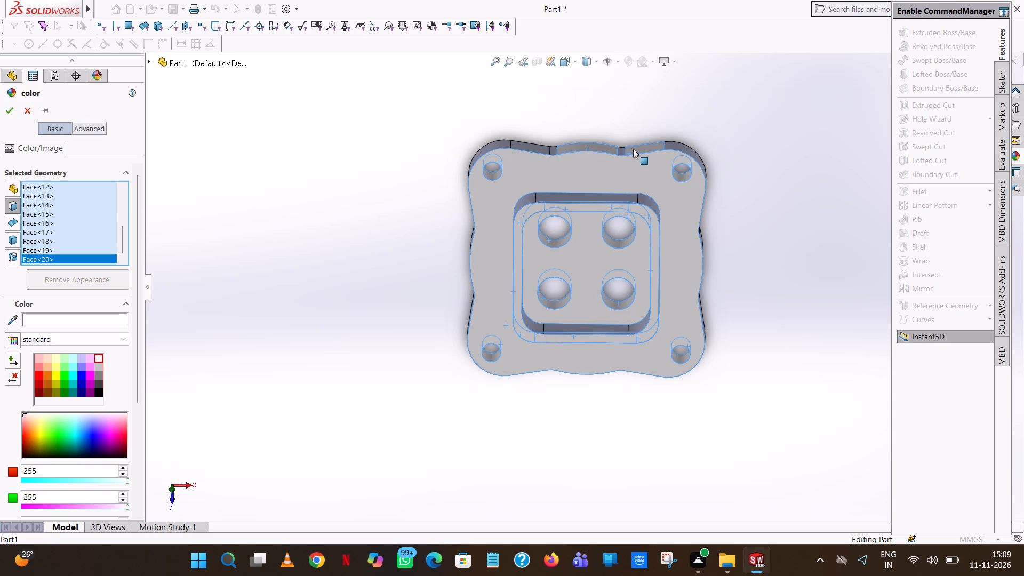
click(621, 150)
click(681, 149)
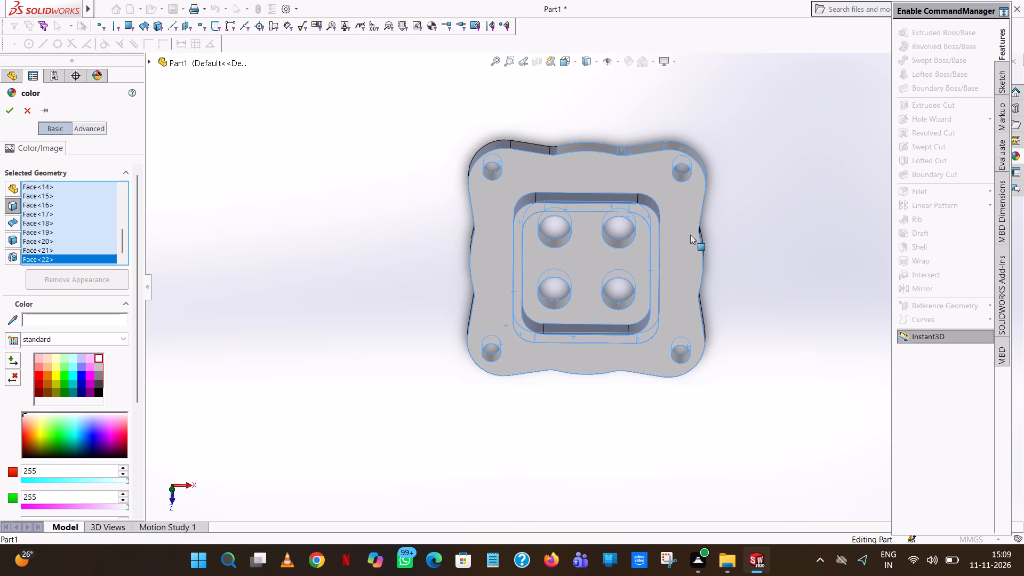
middle_drag(711, 251, 655, 226)
click(669, 202)
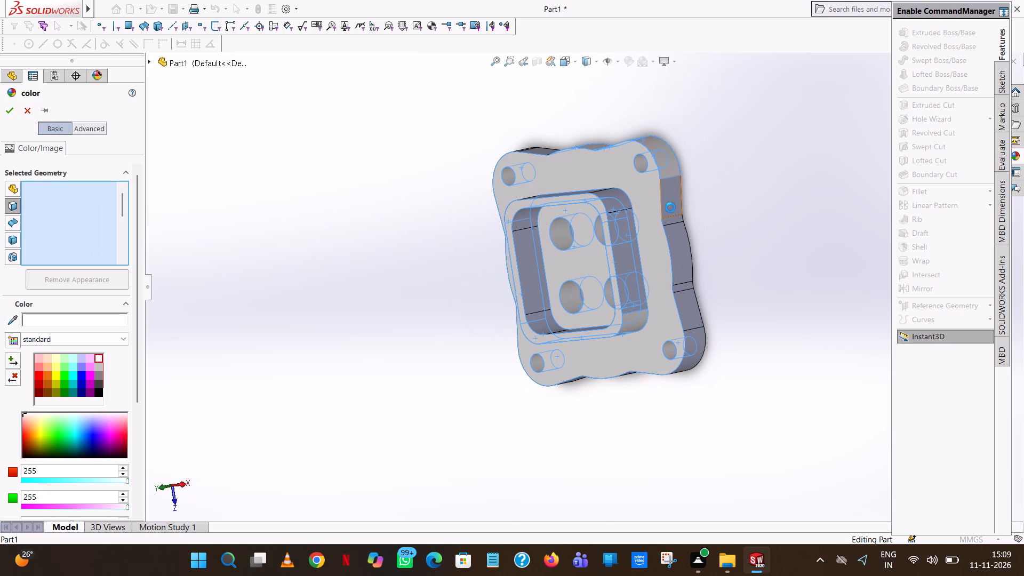
click(671, 224)
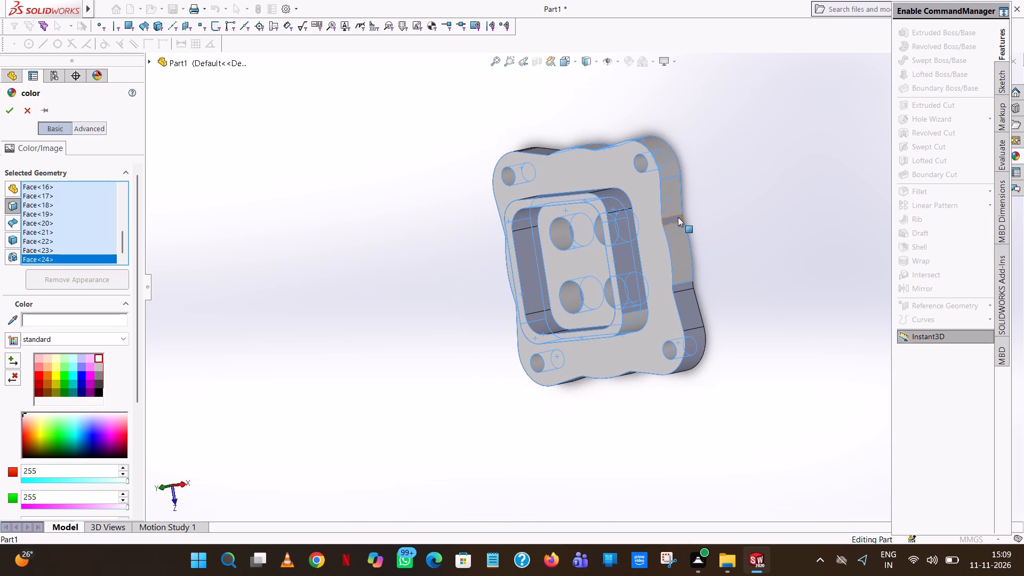
click(678, 217)
click(694, 300)
click(688, 288)
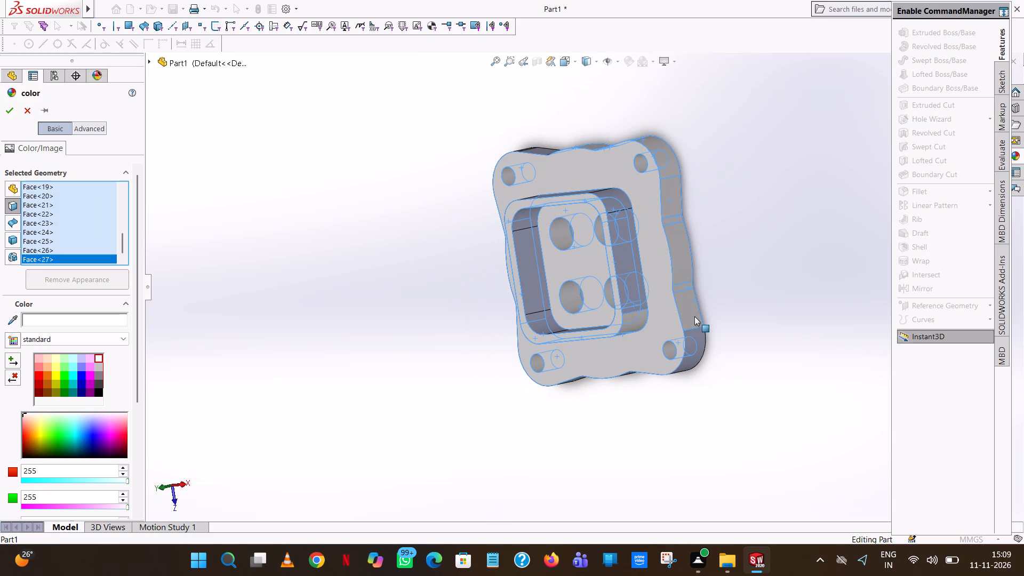
click(698, 336)
Add the perimeter edge faces along the flange's positive Z side, including its fillets and end corner, to the white colouring.
middle_drag(685, 375, 680, 221)
scroll(680, 221, up, 1)
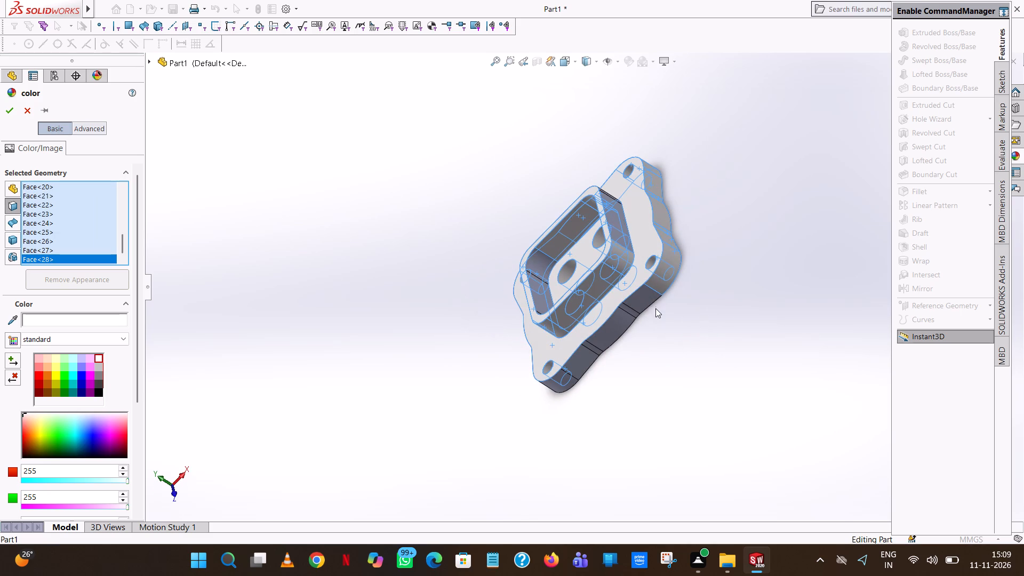
click(655, 309)
click(647, 297)
click(633, 314)
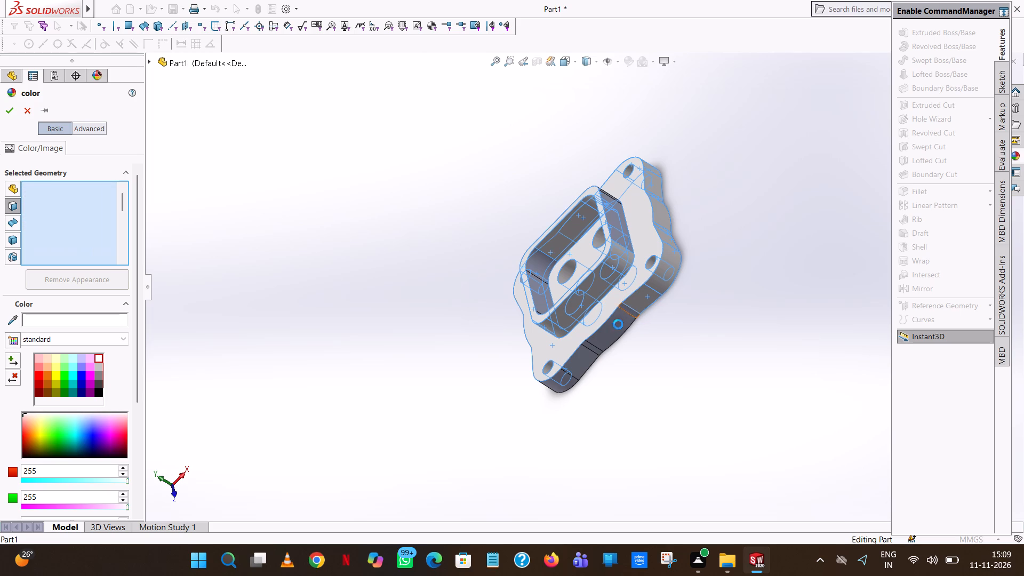
click(614, 326)
click(592, 348)
click(586, 373)
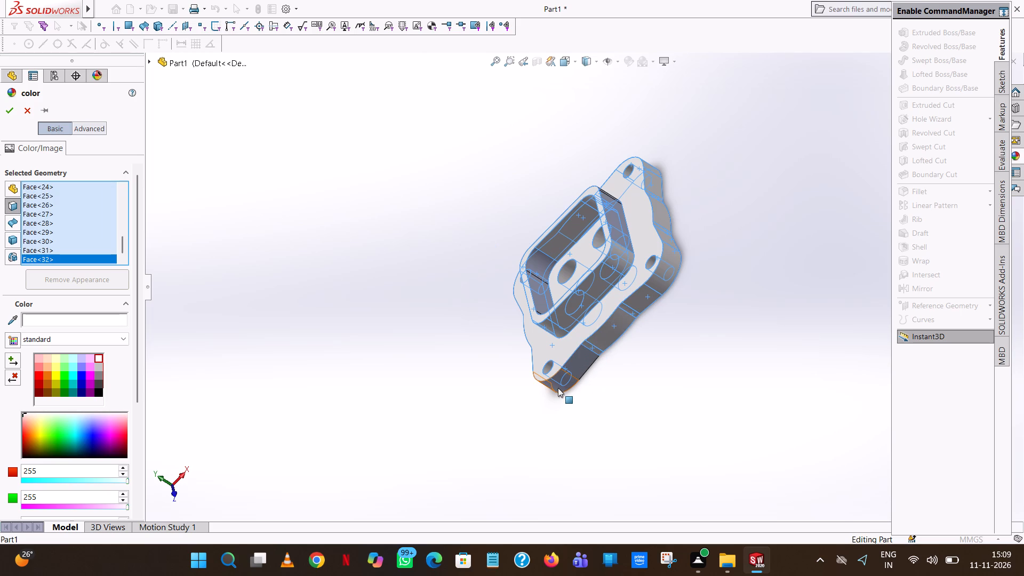
click(558, 388)
click(576, 369)
Add the flange's remaining perimeter edge faces along the negative X side, including its fillets and end corners, to the white colouring.
middle_drag(577, 369, 620, 421)
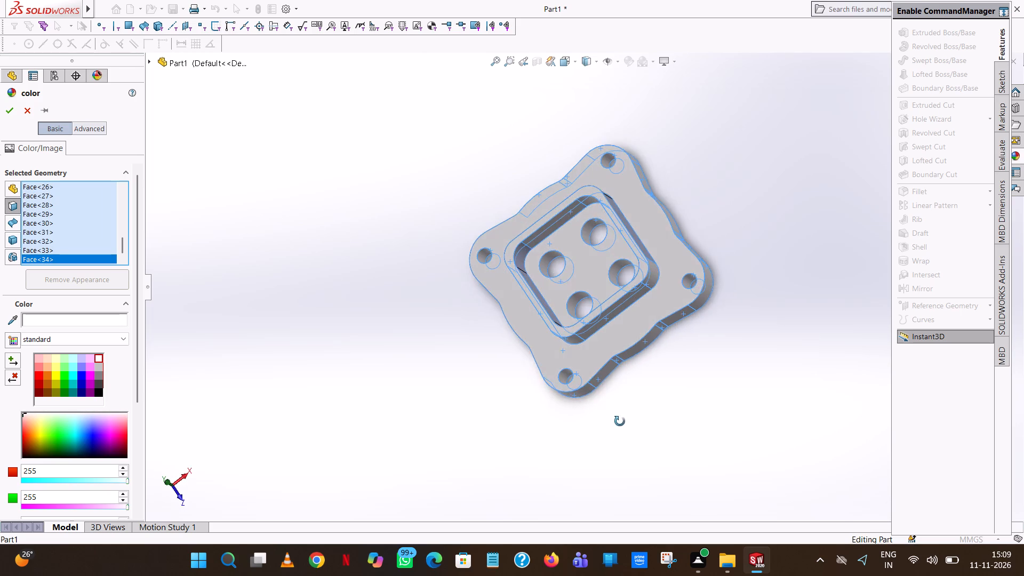
middle_drag(620, 421, 682, 260)
click(597, 323)
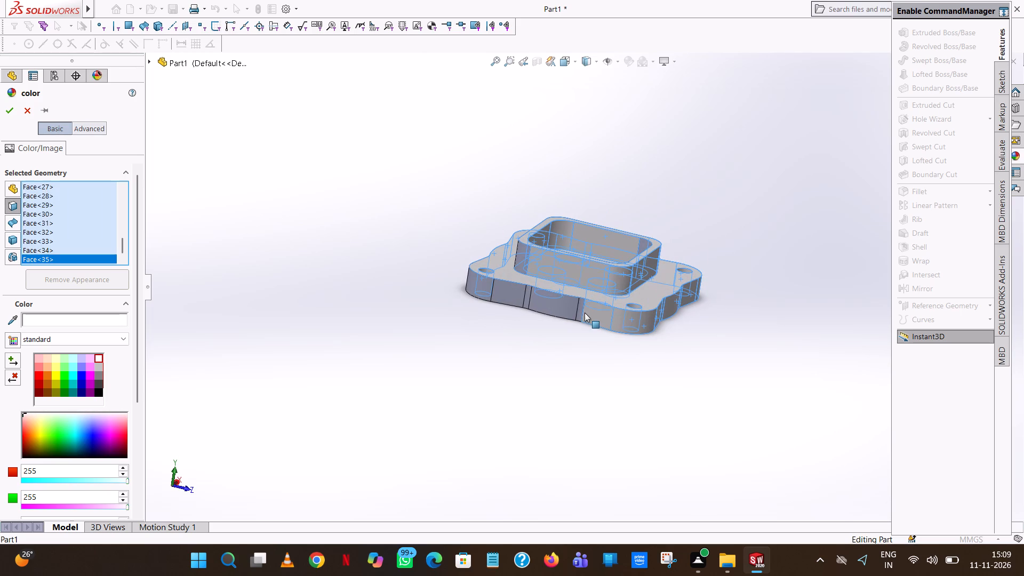
click(581, 310)
click(566, 303)
click(525, 301)
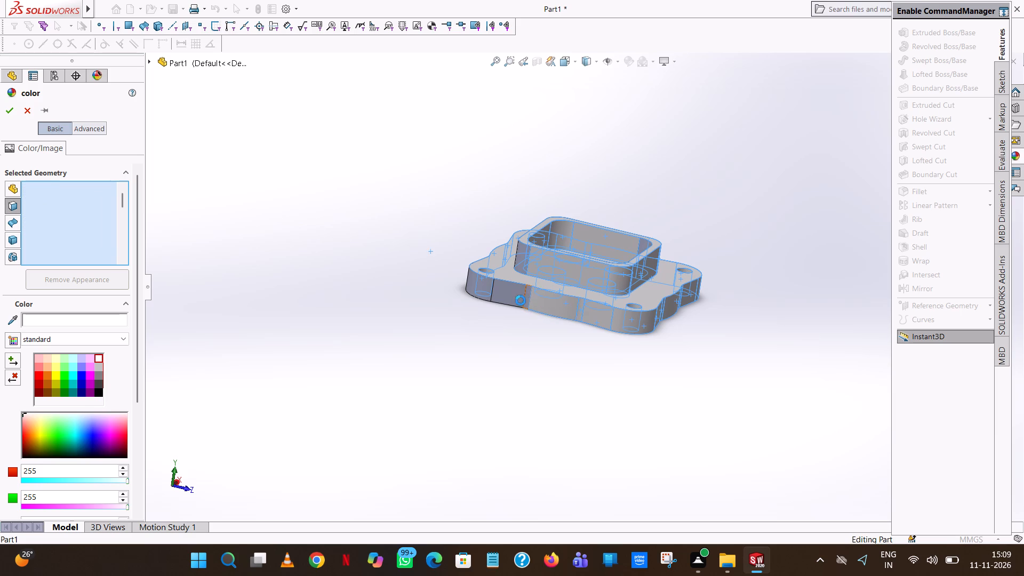
click(508, 297)
click(476, 285)
middle_drag(479, 283, 499, 575)
click(489, 312)
middle_drag(490, 301, 532, 253)
click(510, 283)
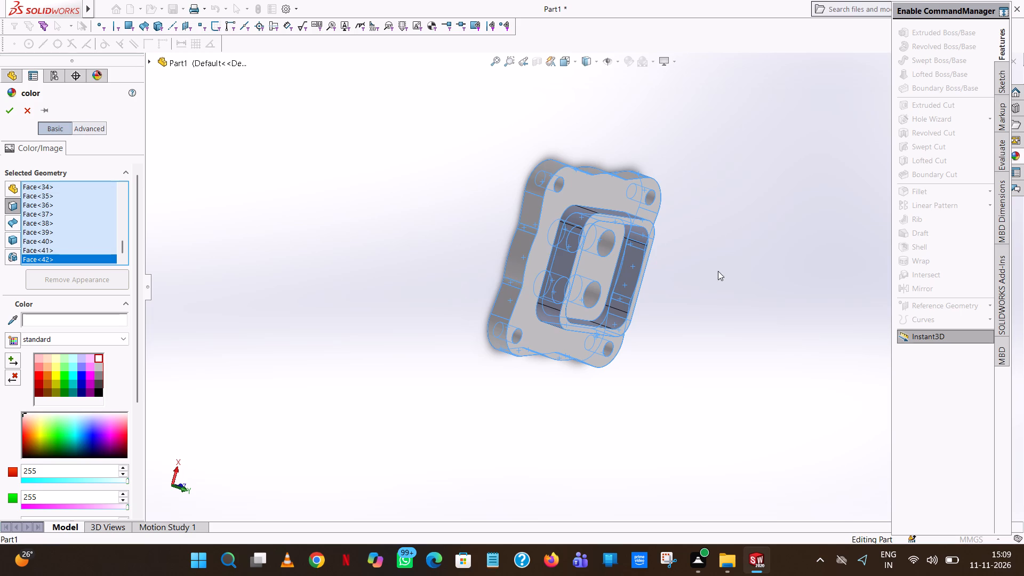
Add the remaining flat inner walls of the central pocket and their adjoining corner faces to the white colouring.
scroll(626, 276, down, 7)
scroll(631, 283, up, 1)
scroll(631, 283, down, 2)
click(600, 248)
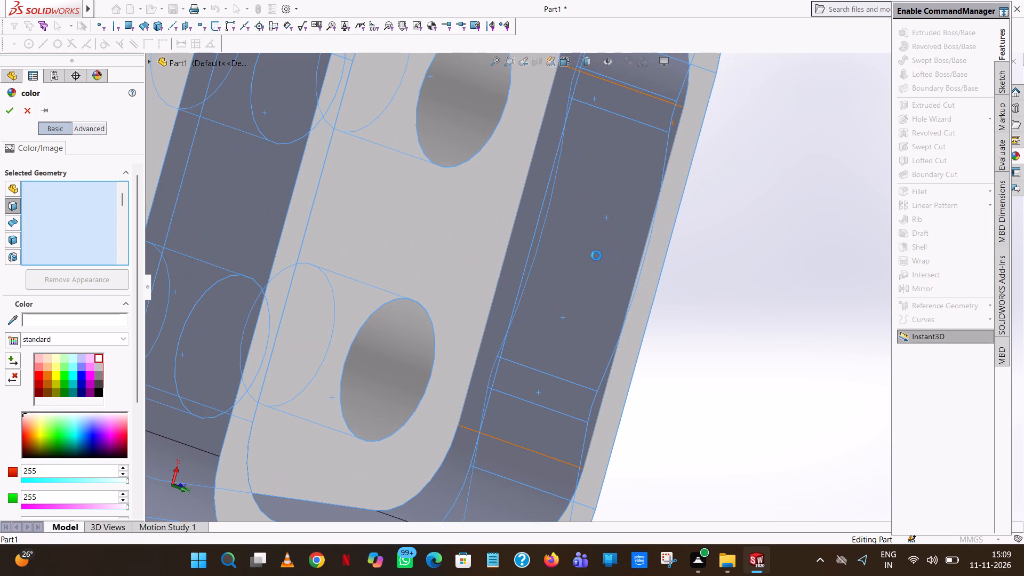
click(540, 413)
click(549, 353)
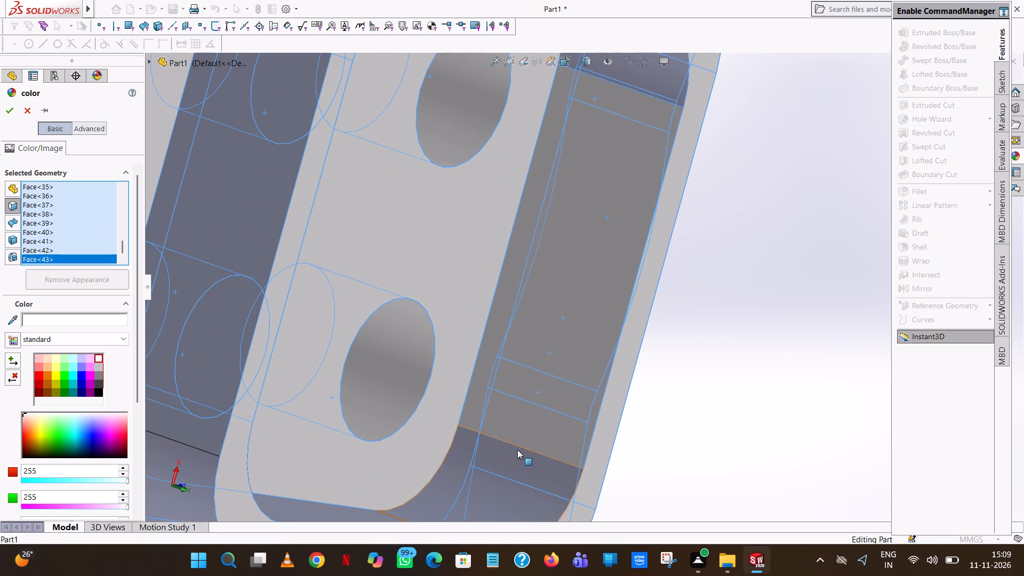
scroll(517, 449, up, 3)
click(540, 412)
middle_drag(492, 464, 490, 538)
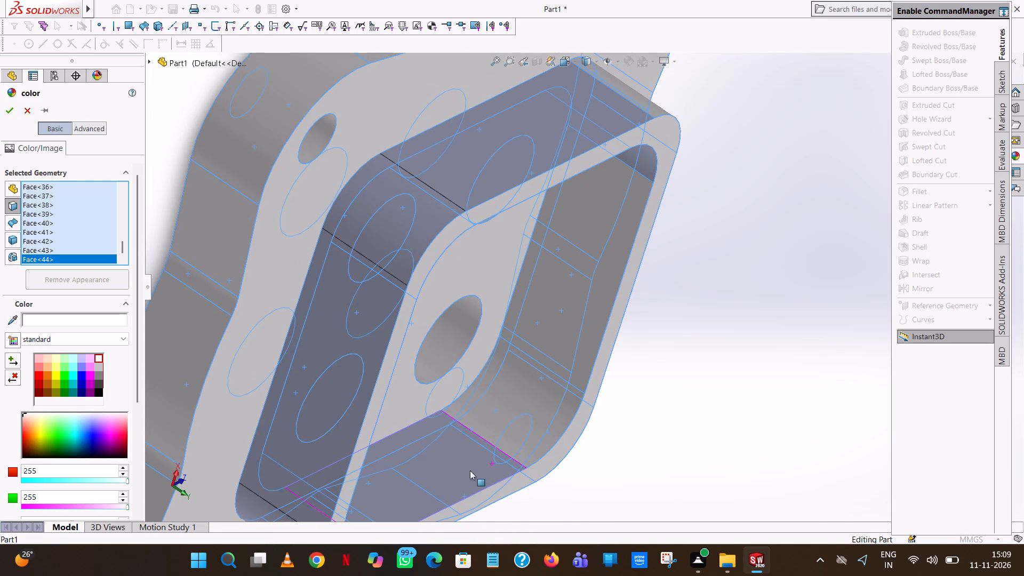
click(470, 456)
scroll(467, 453, up, 3)
middle_drag(467, 453, 399, 437)
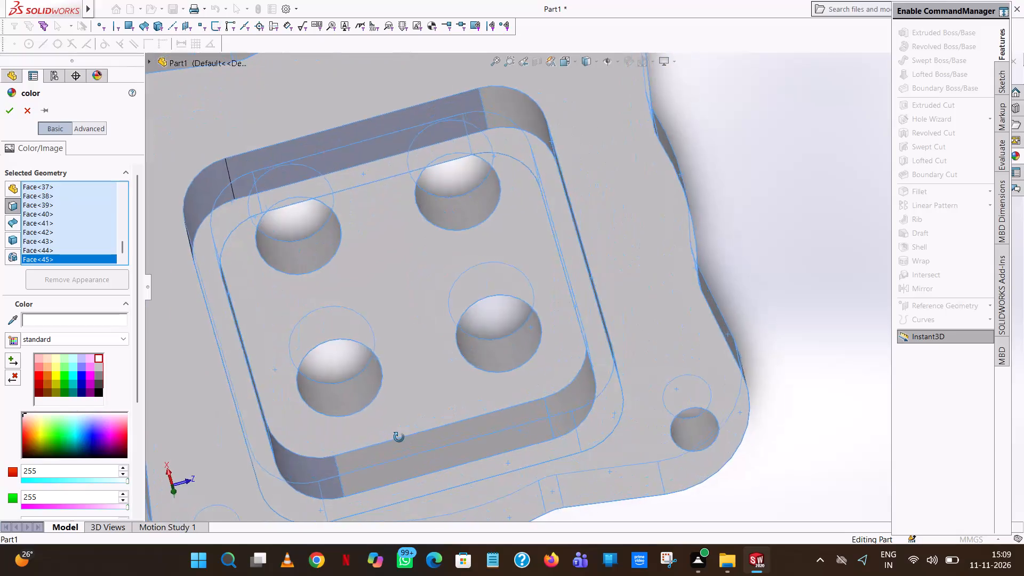
middle_drag(399, 437, 375, 438)
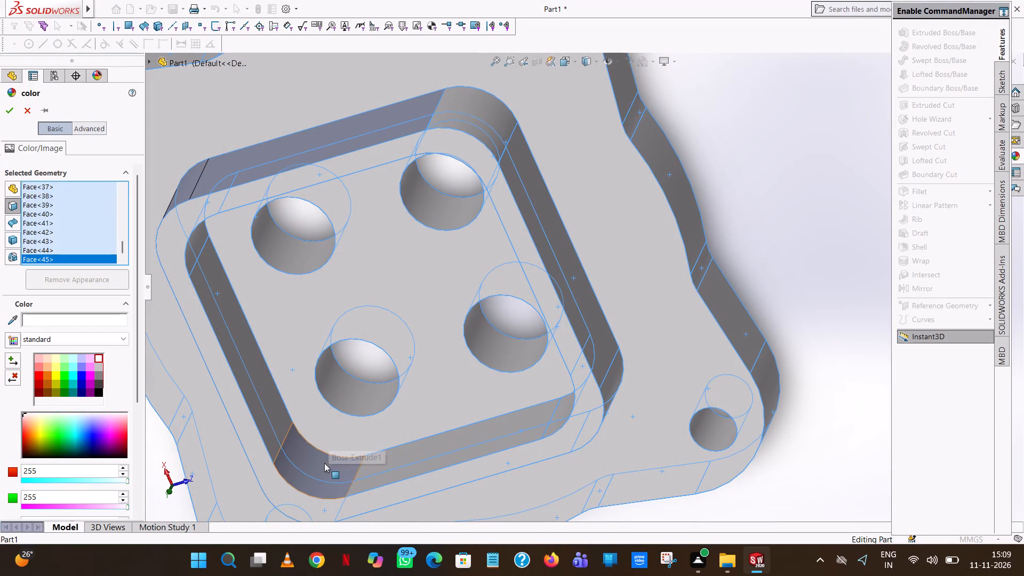
click(324, 463)
Add the remaining outer side walls and rounded corners of the raised boss, plus the last inner pocket corner, to the white colouring.
scroll(380, 288, down, 2)
middle_drag(380, 270, 380, 108)
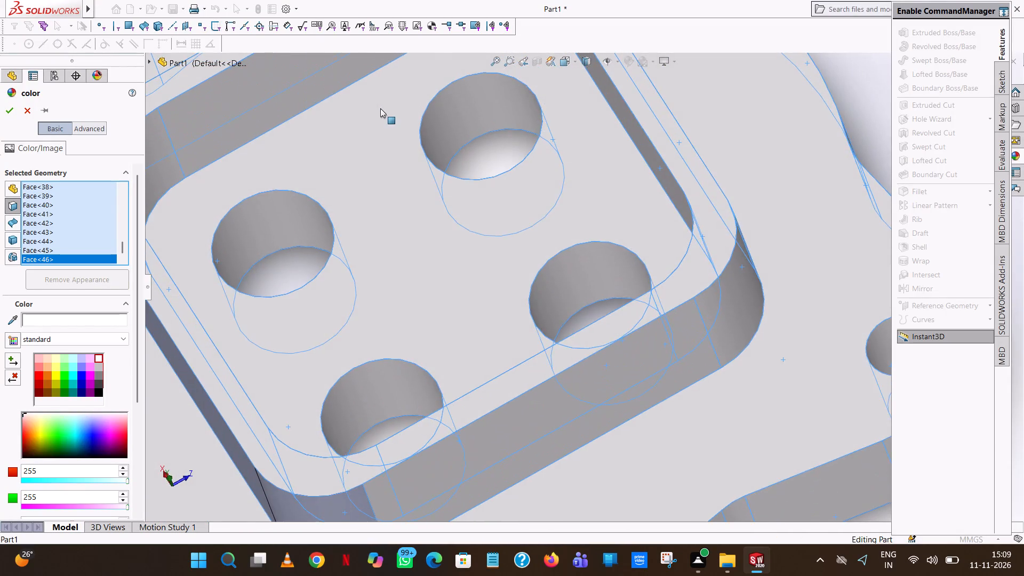
scroll(380, 108, up, 9)
scroll(508, 258, down, 7)
middle_drag(529, 271, 582, 251)
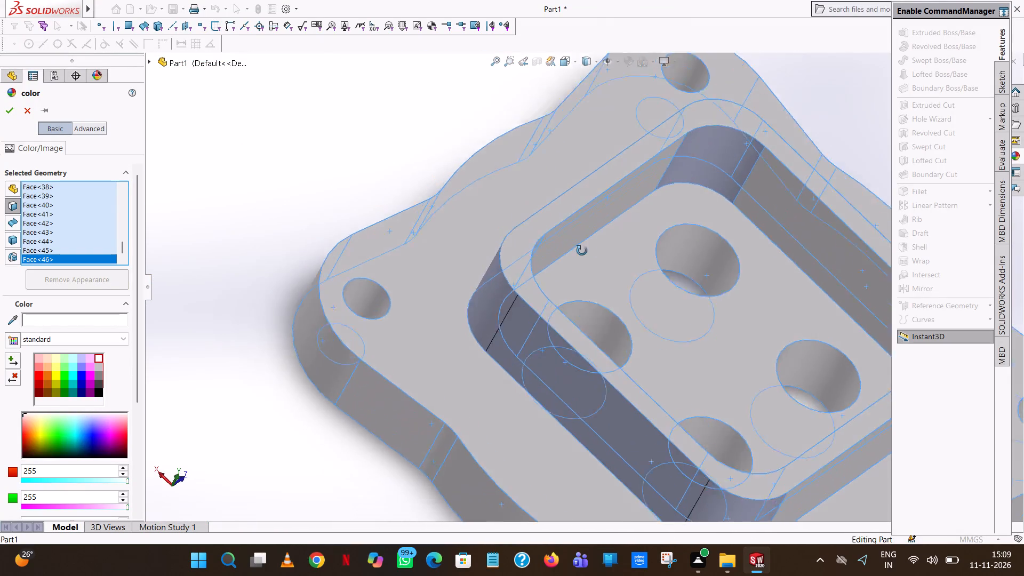
middle_drag(582, 251, 601, 218)
scroll(600, 218, up, 1)
click(578, 306)
click(541, 273)
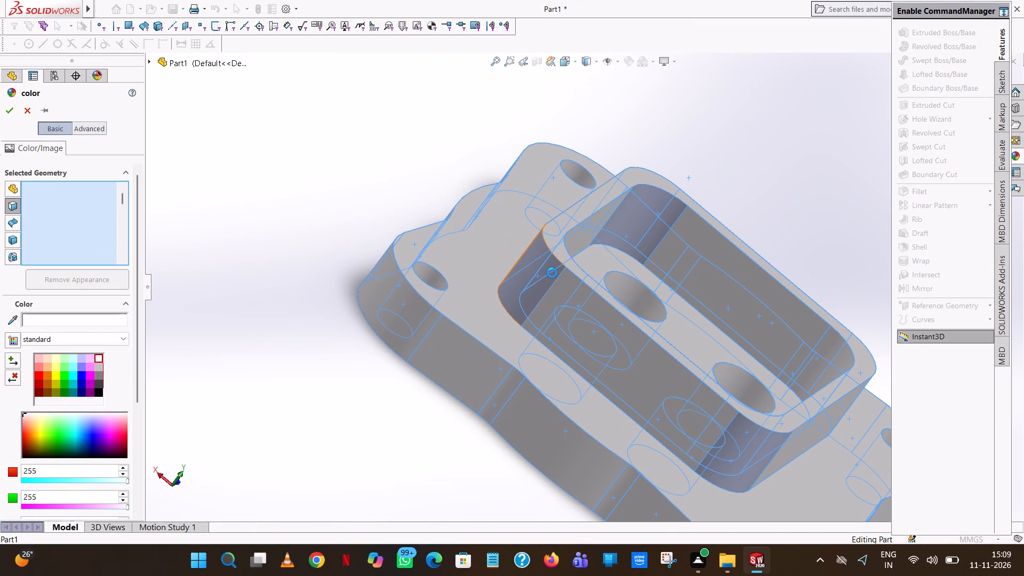
click(751, 442)
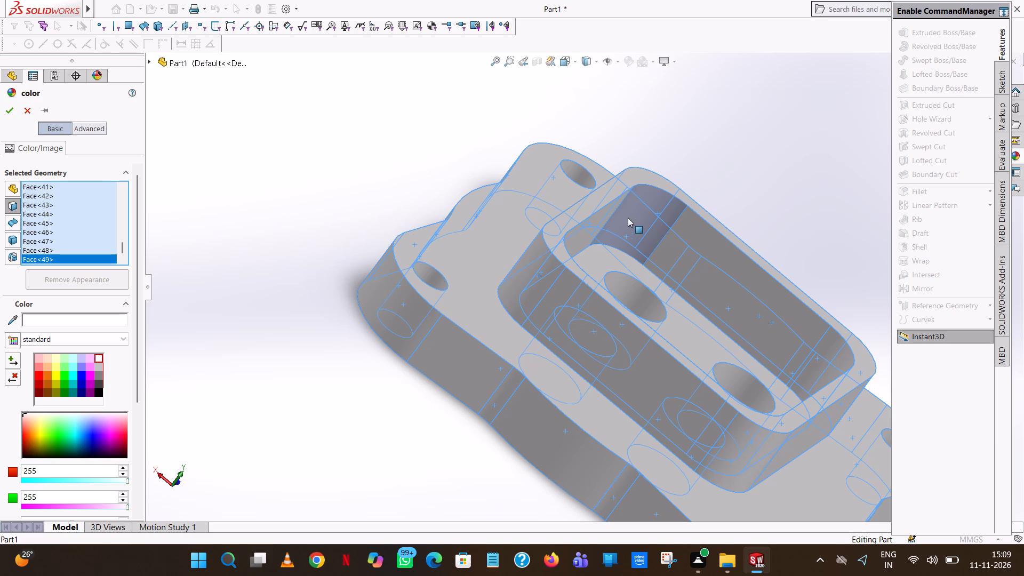
click(633, 213)
middle_drag(641, 213, 659, 415)
scroll(659, 415, up, 1)
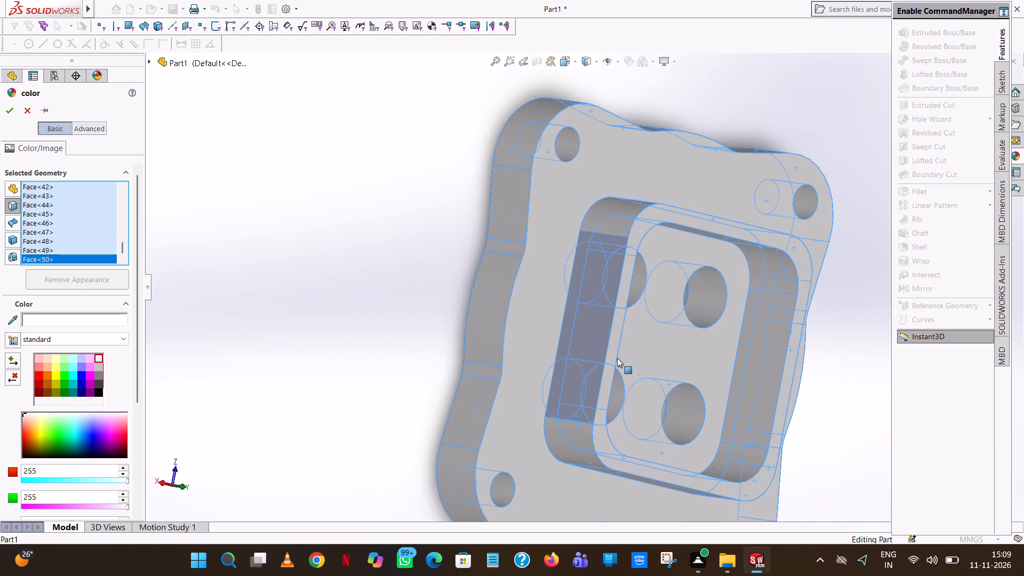
click(599, 326)
Add the flange's flat underside to the selected faces and apply the white colour to all of them.
middle_drag(744, 290, 596, 329)
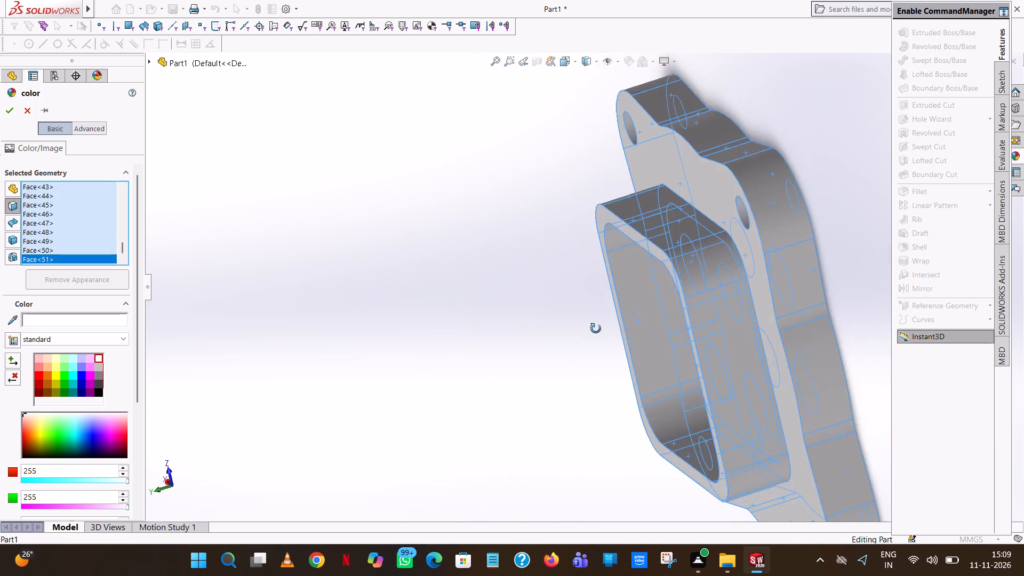
middle_drag(596, 329, 734, 575)
click(721, 150)
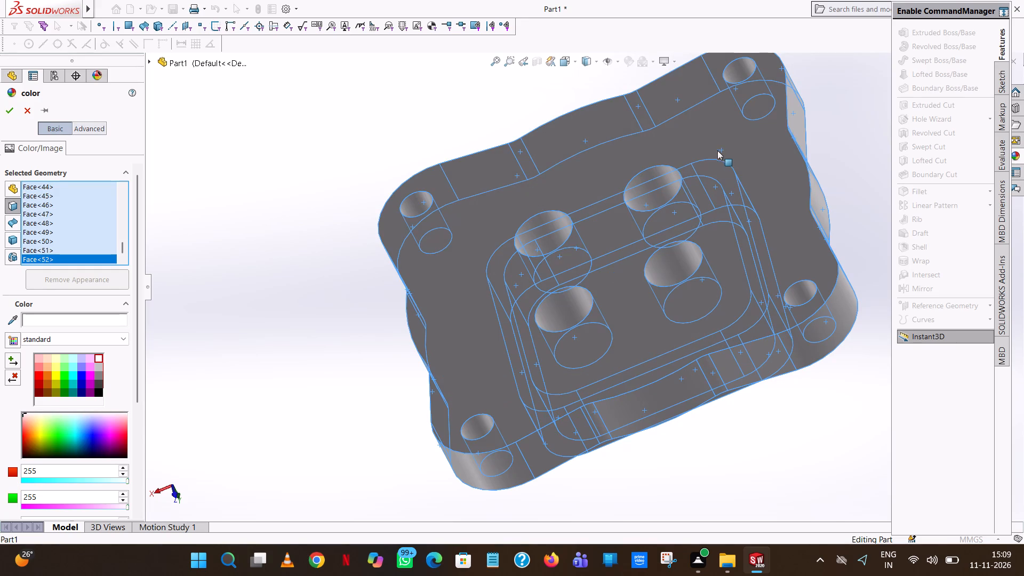
middle_drag(703, 153, 773, 390)
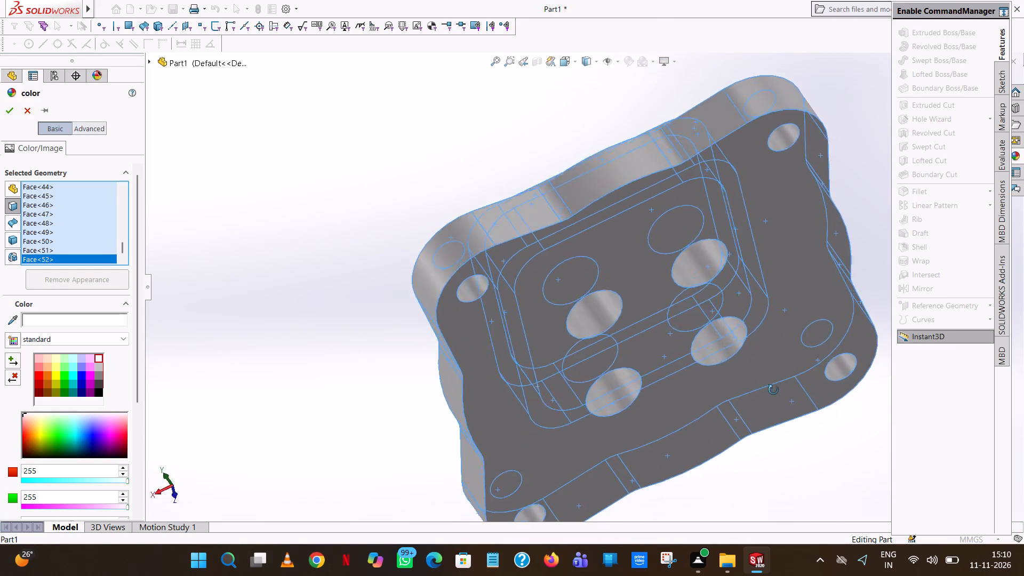
middle_drag(773, 390, 852, 575)
scroll(852, 575, up, 1)
middle_drag(681, 233, 684, 342)
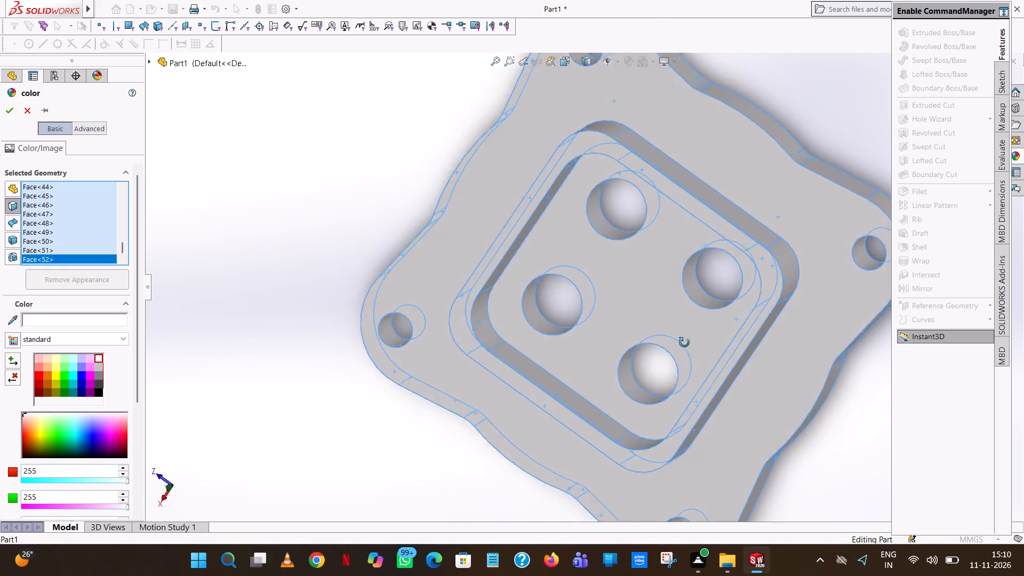
middle_drag(684, 342, 684, 373)
click(4, 115)
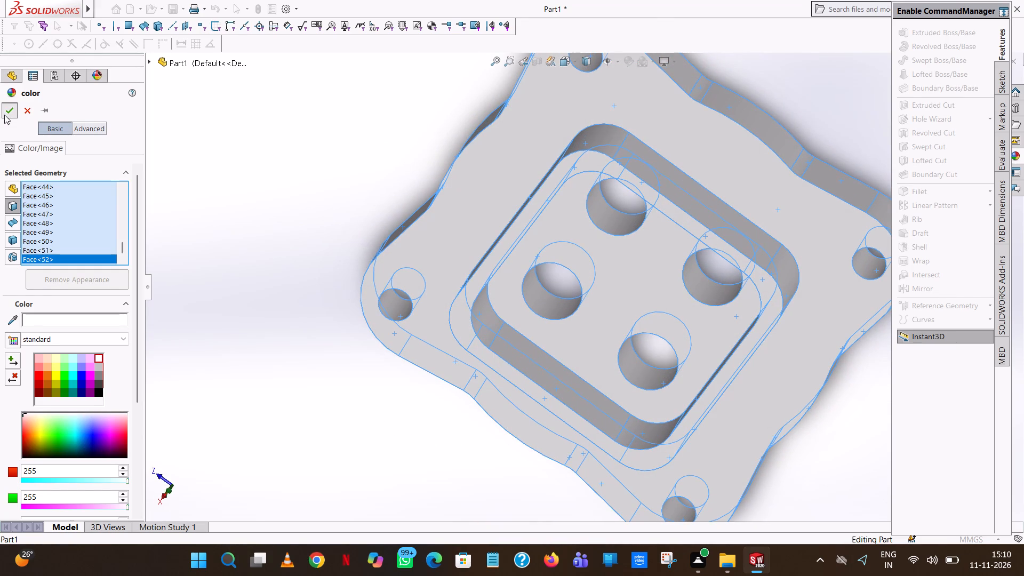
Start saving the finished flange part.
scroll(644, 243, up, 5)
middle_drag(642, 244, 571, 76)
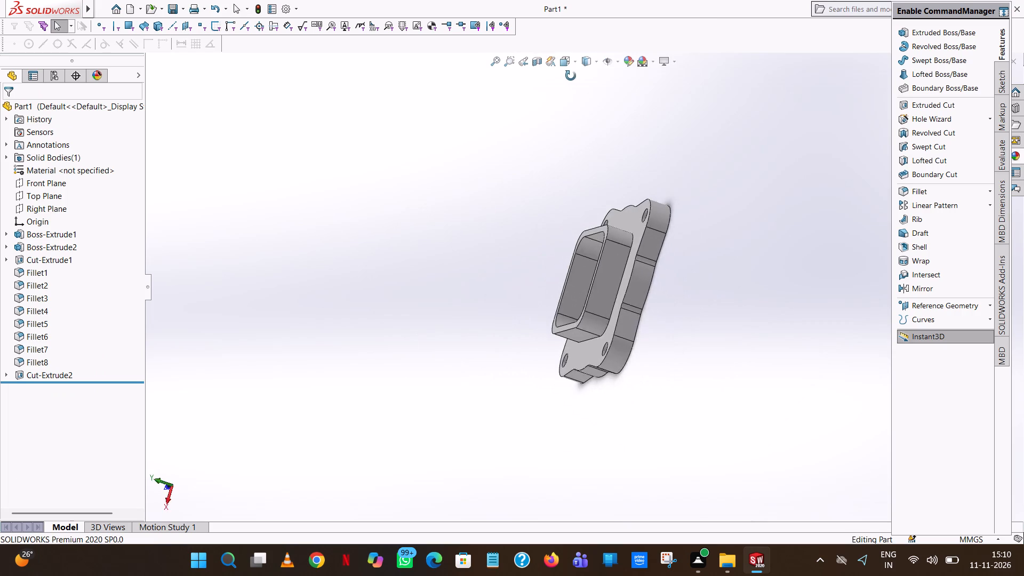
middle_drag(571, 76, 690, 30)
scroll(690, 30, up, 1)
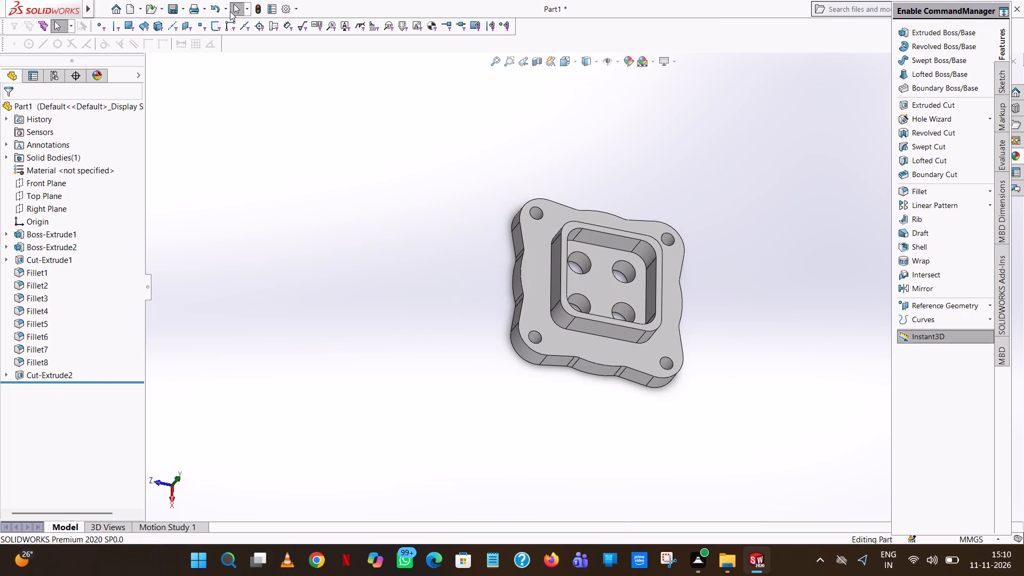
click(175, 8)
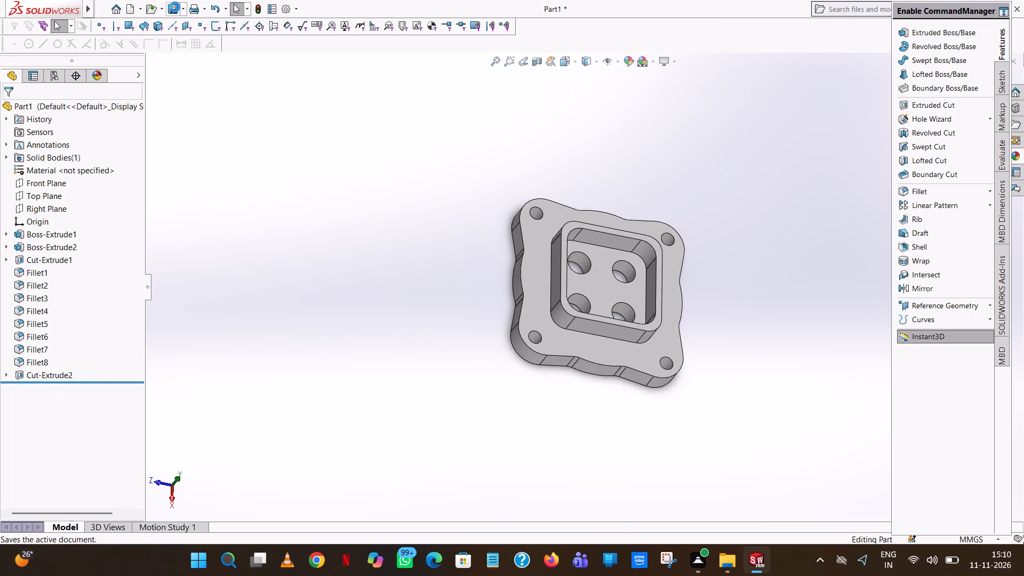
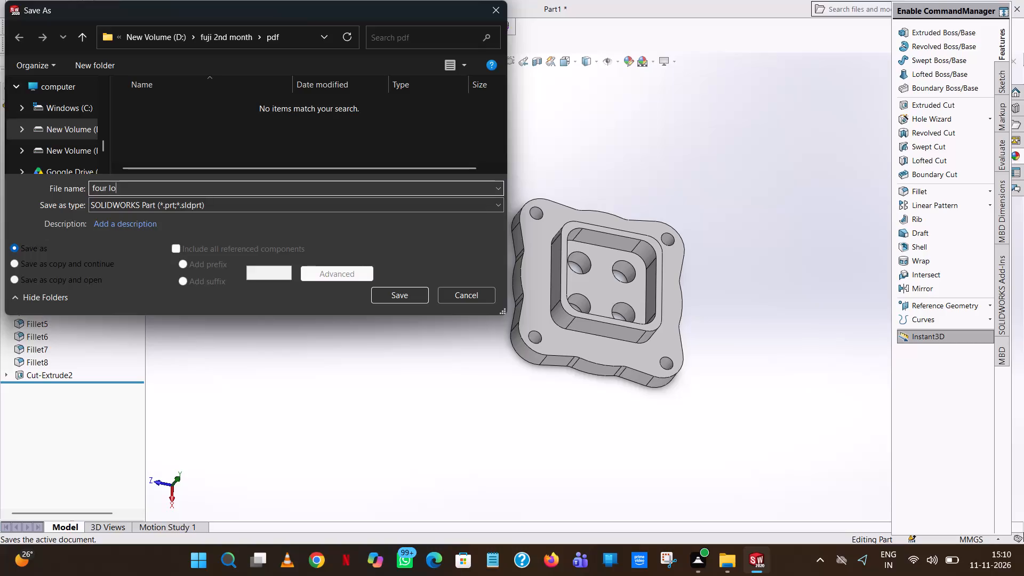
Complete the part's file name so that it reads "four lobbed flage".
text(bbed)
key(space)
text(flage)
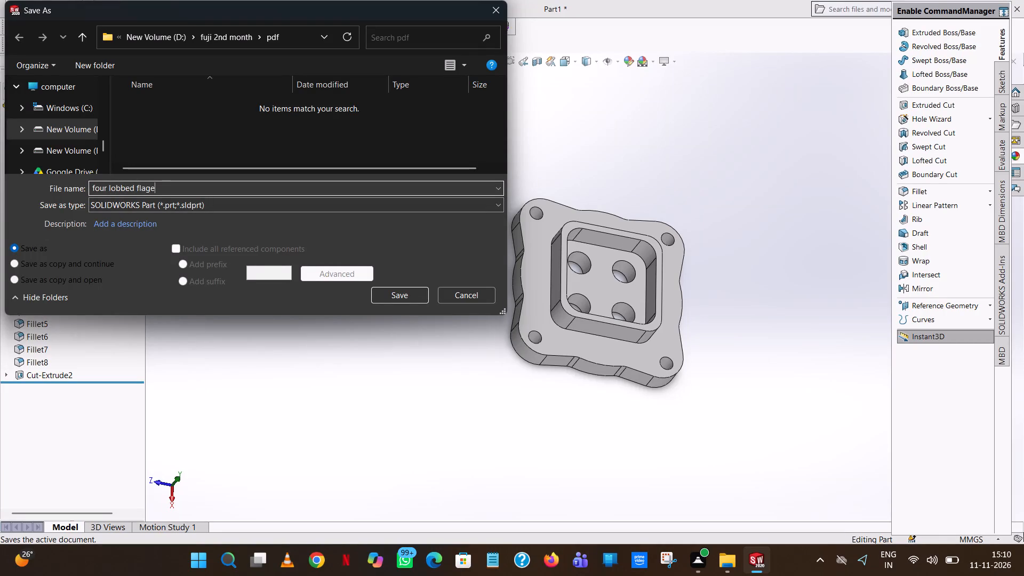
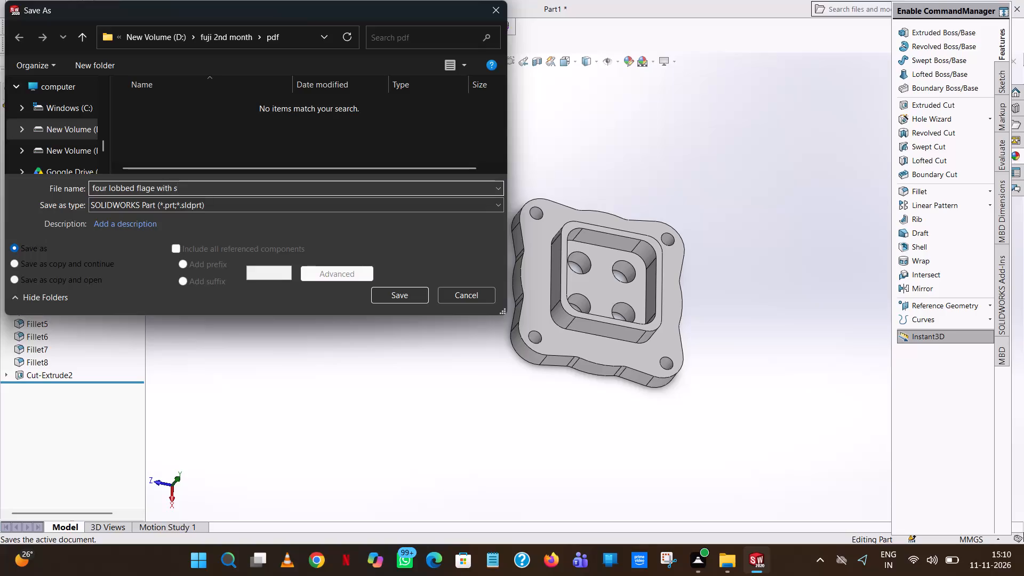
Extend the part's file name so that it reads "four lobbed flage with square pocket".
text(qua)
text(re pocket)
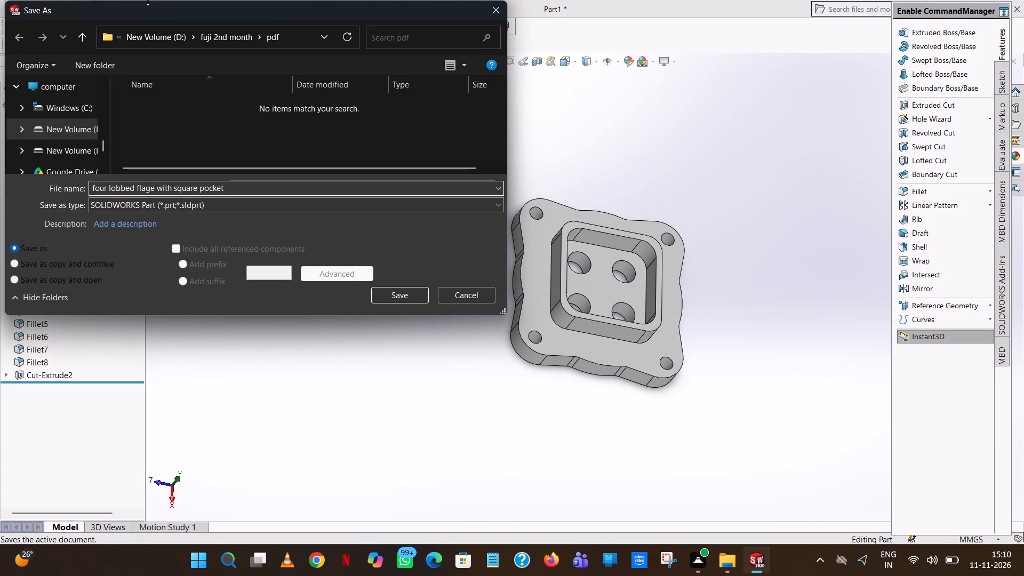
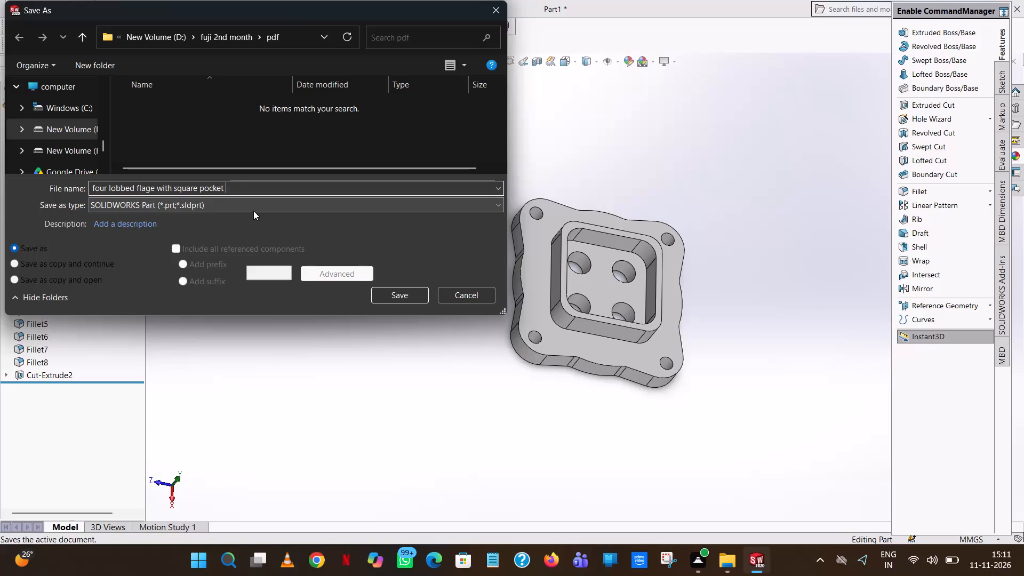
Complete the file name as "four lobbed flage with square pocket and four holes", copy it, and save a PDF in the pdf folder.
text(nd)
key(space)
text(four holes)
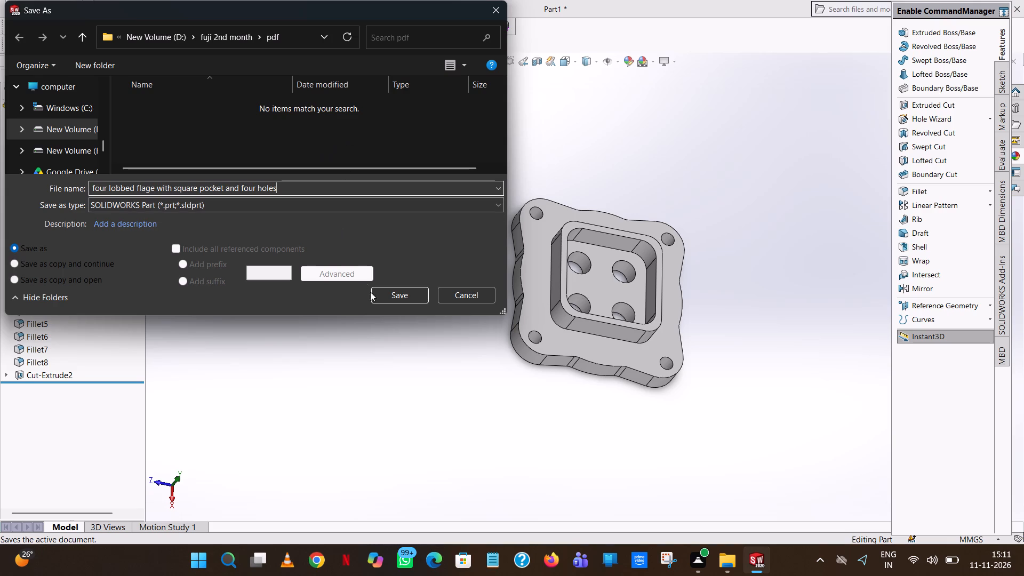
click(269, 209)
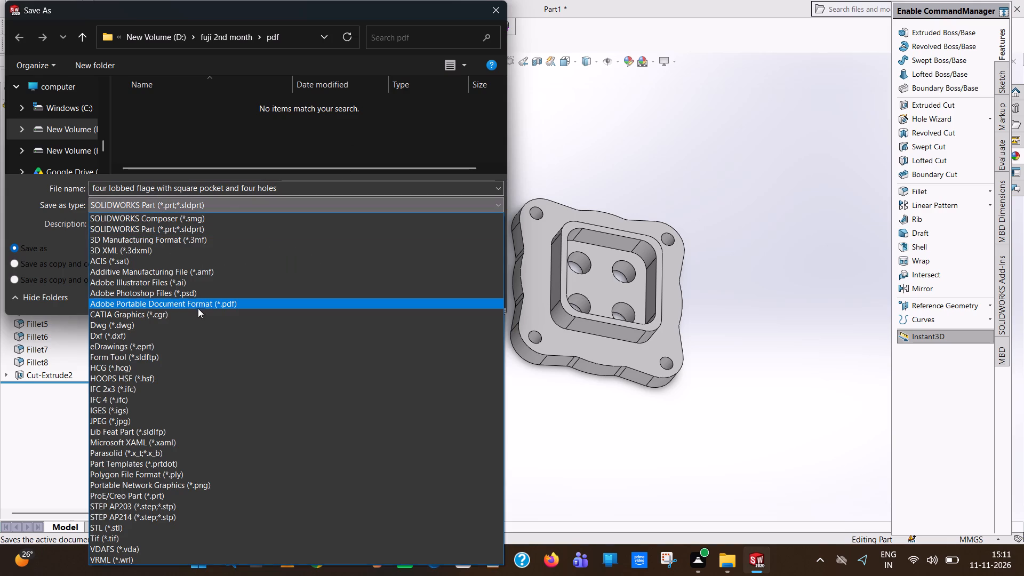
click(214, 300)
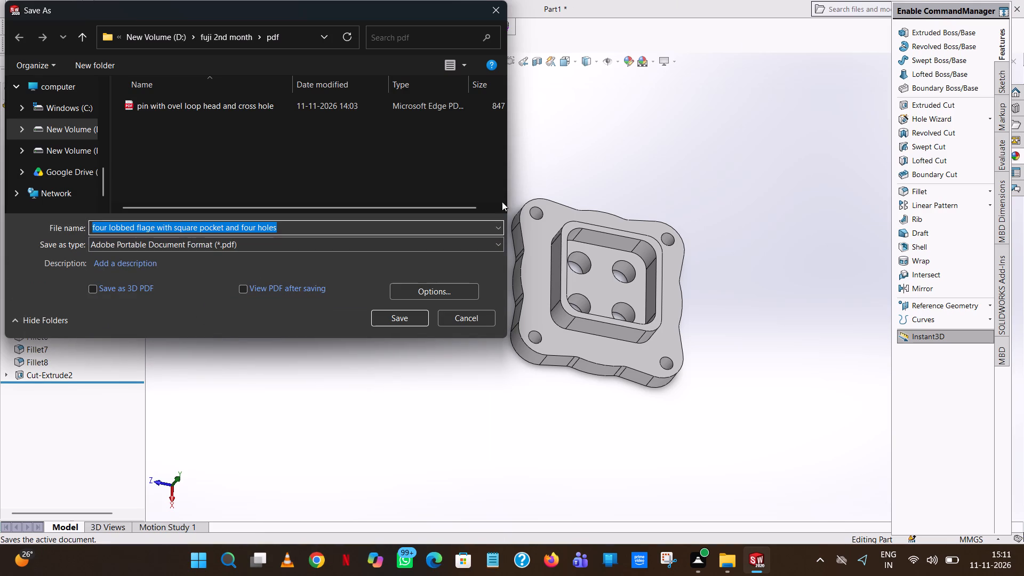
right_click(279, 225)
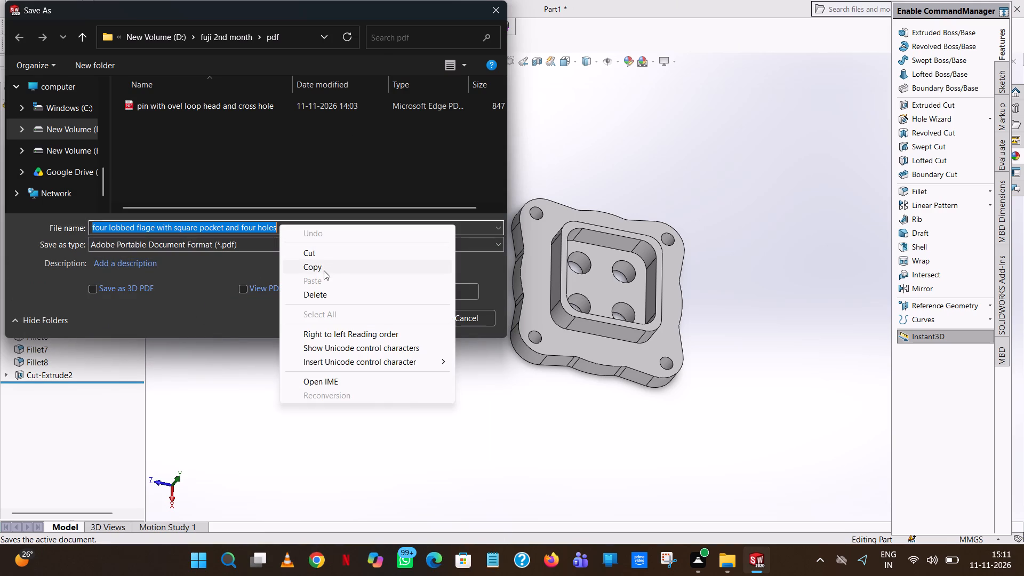
click(322, 271)
click(396, 317)
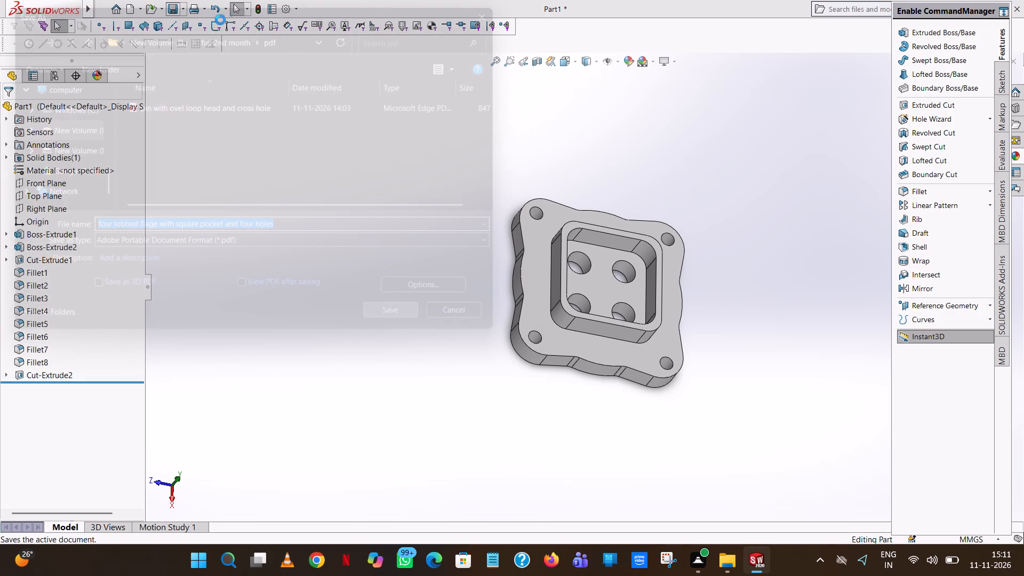
Start another Save As for the part and browse to the design folder inside "fuji 2nd month".
click(181, 7)
click(182, 34)
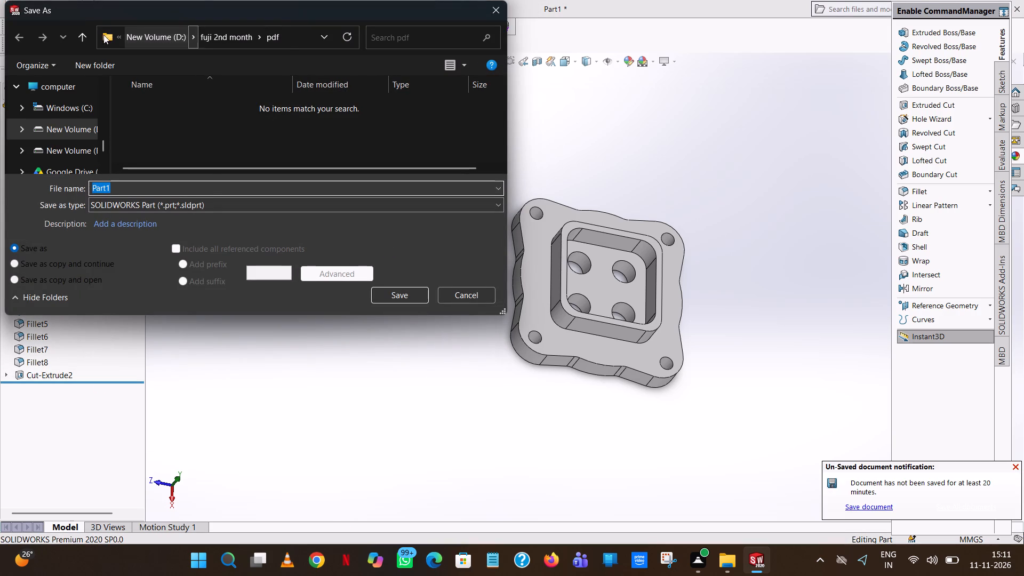
right_click(123, 185)
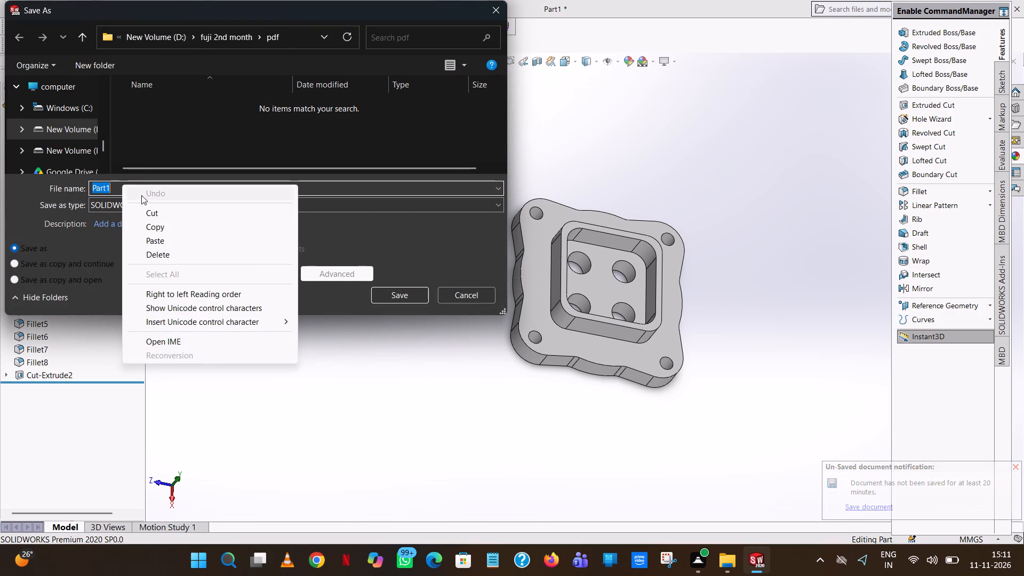
click(166, 228)
right_click(150, 189)
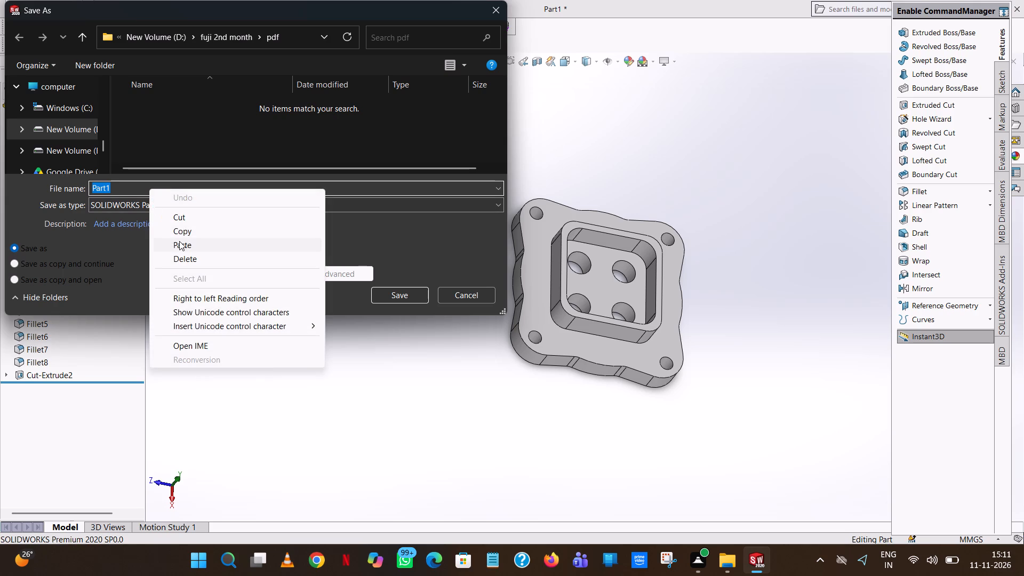
click(179, 241)
click(86, 36)
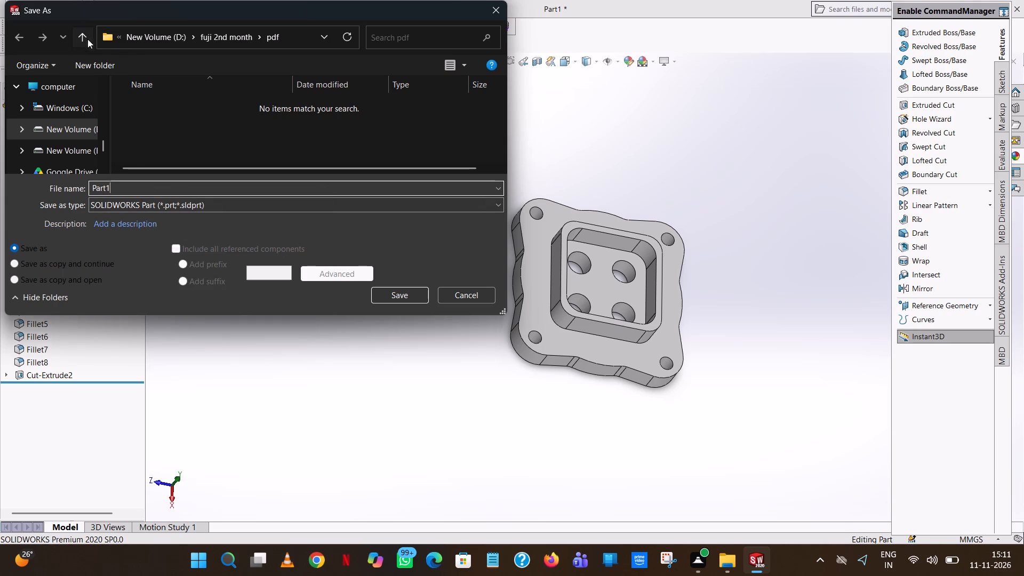
double_click(158, 138)
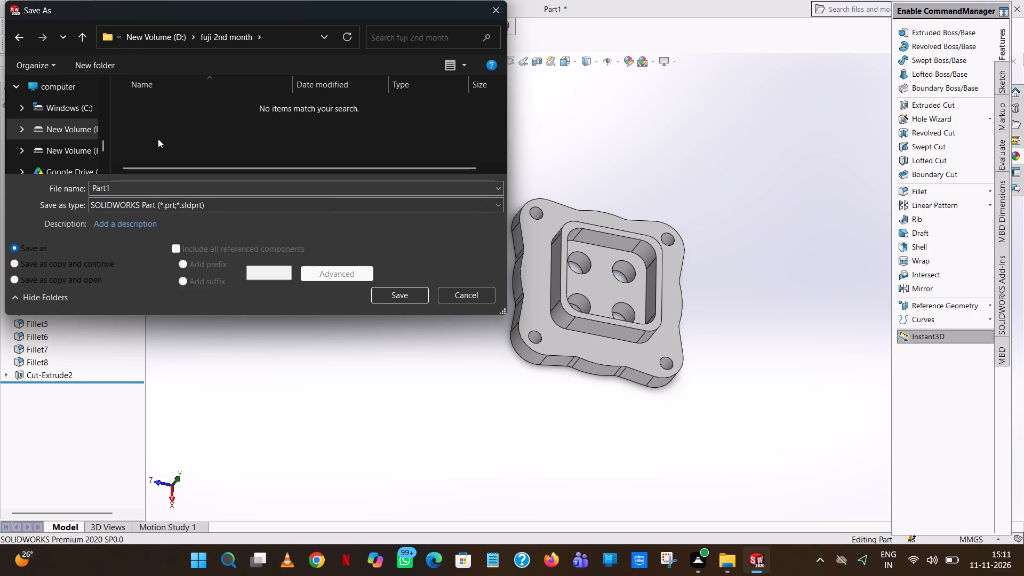
click(82, 35)
click(143, 197)
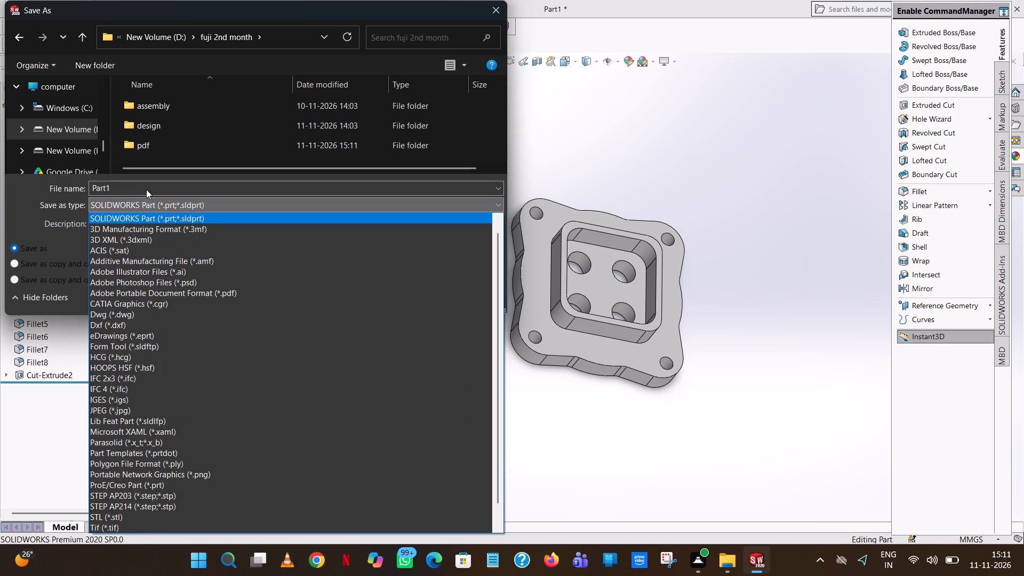
click(147, 187)
double_click(159, 124)
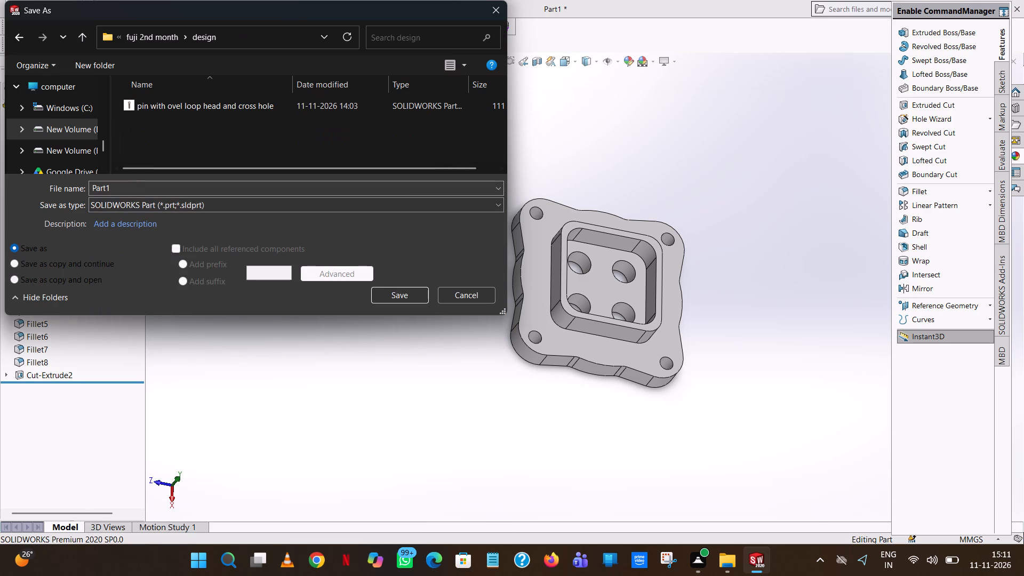
Name the file "four lobbed with square pocket and four holes" and save it as a SOLIDWORKS Part in the design folder.
double_click(137, 186)
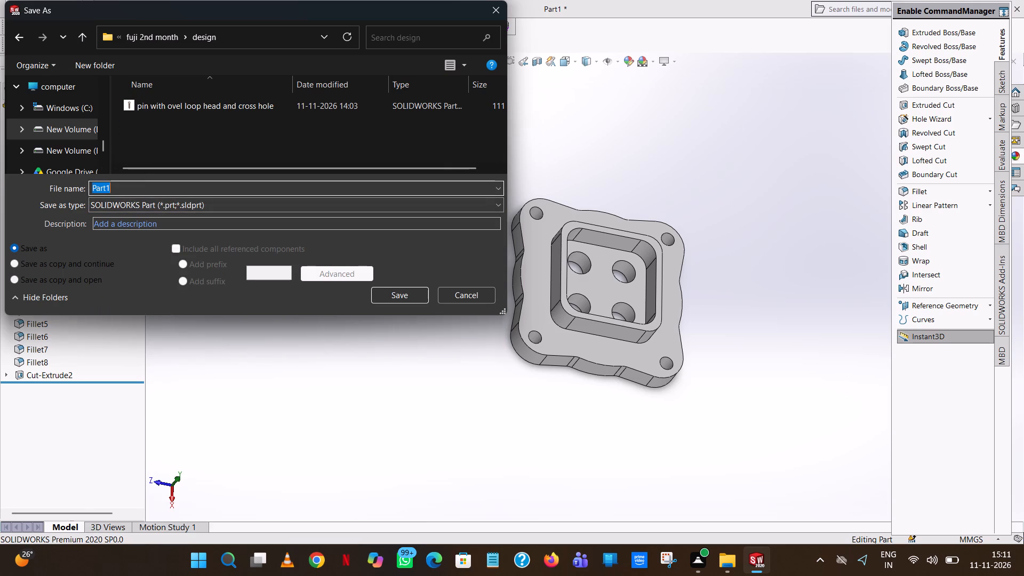
key(f)
text(our)
key(space)
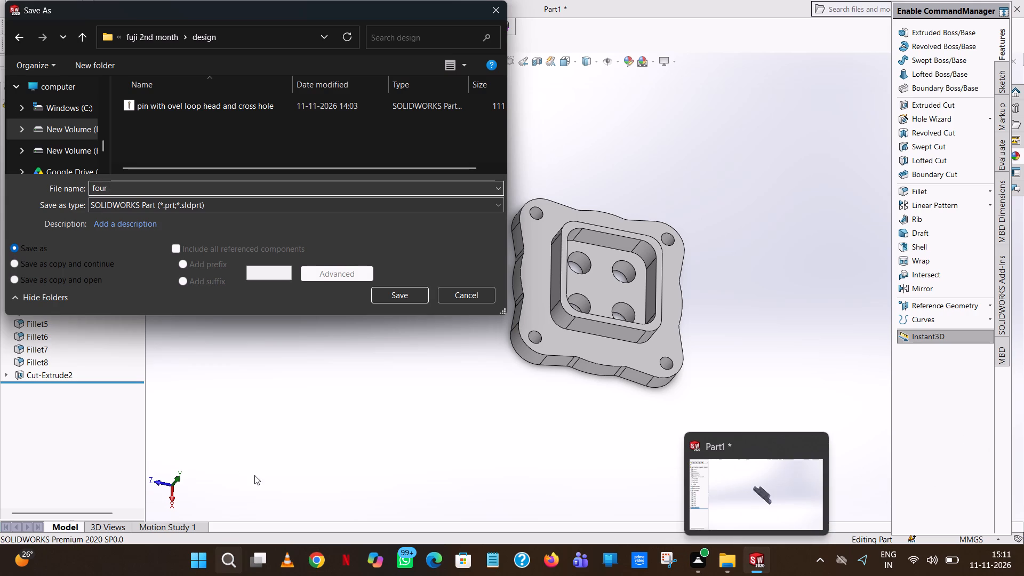
text(lobbed)
key(space)
text(with)
key(space)
key(s)
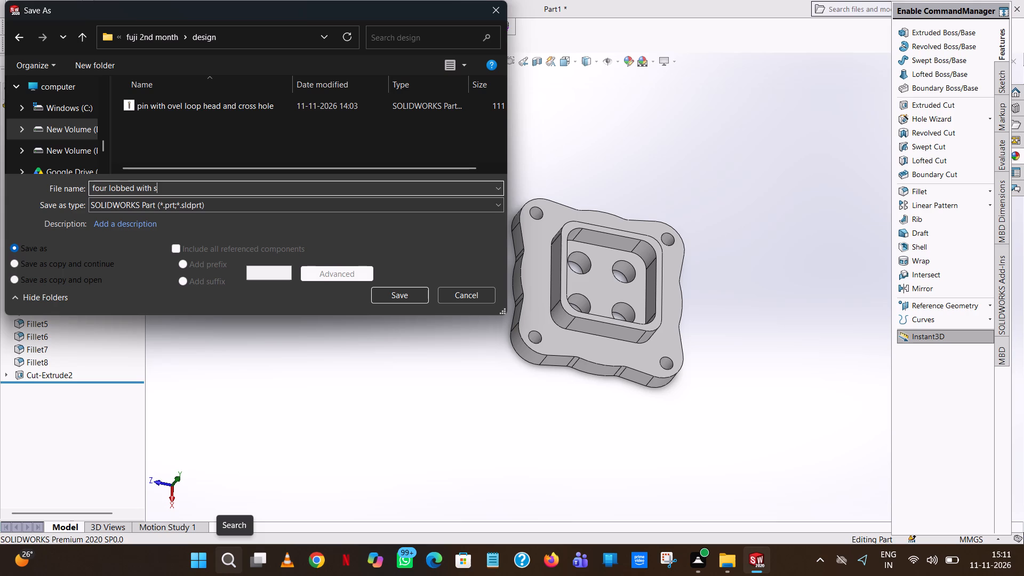
text(quare pocket and)
key(space)
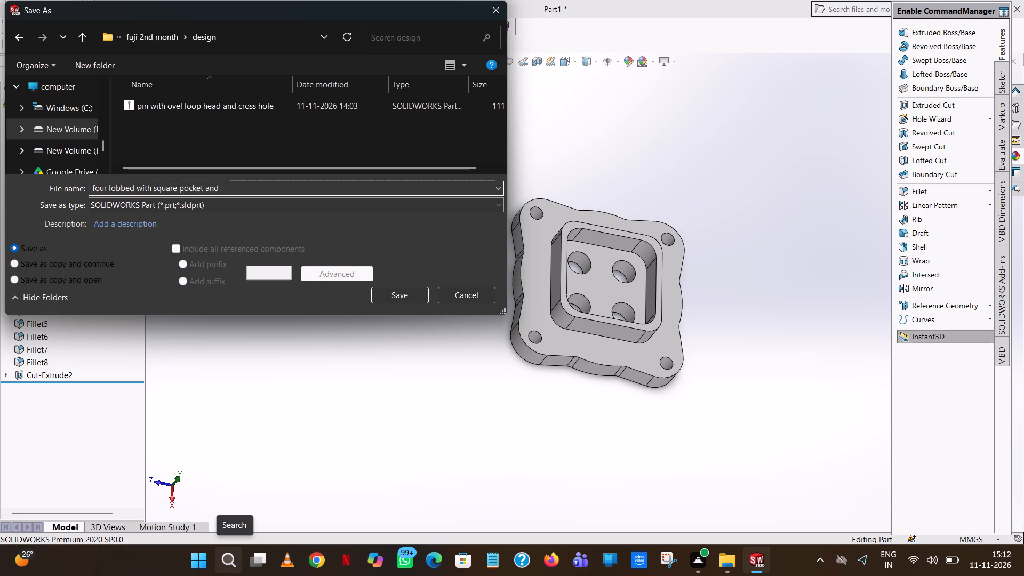
text(four holes)
click(400, 295)
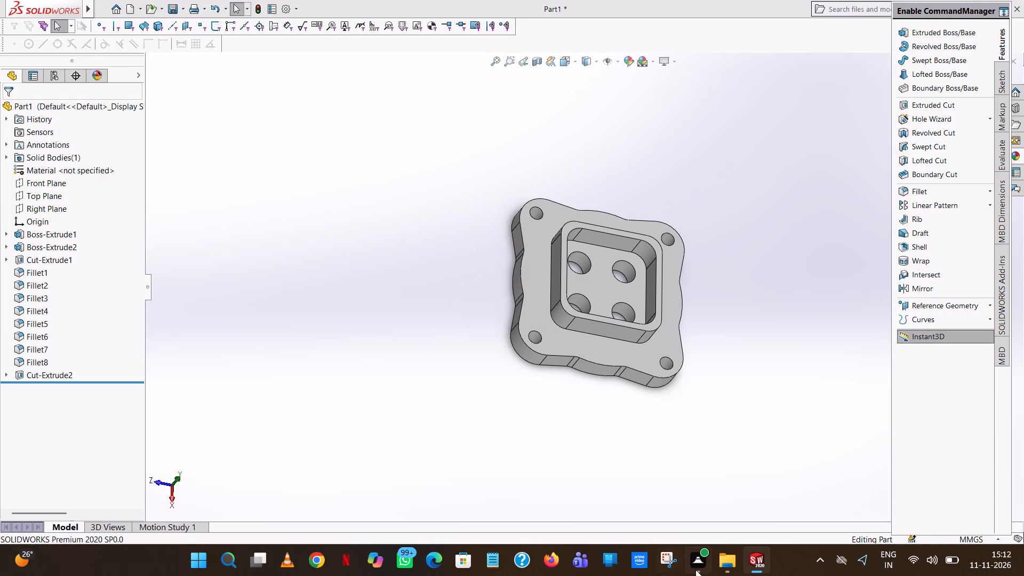